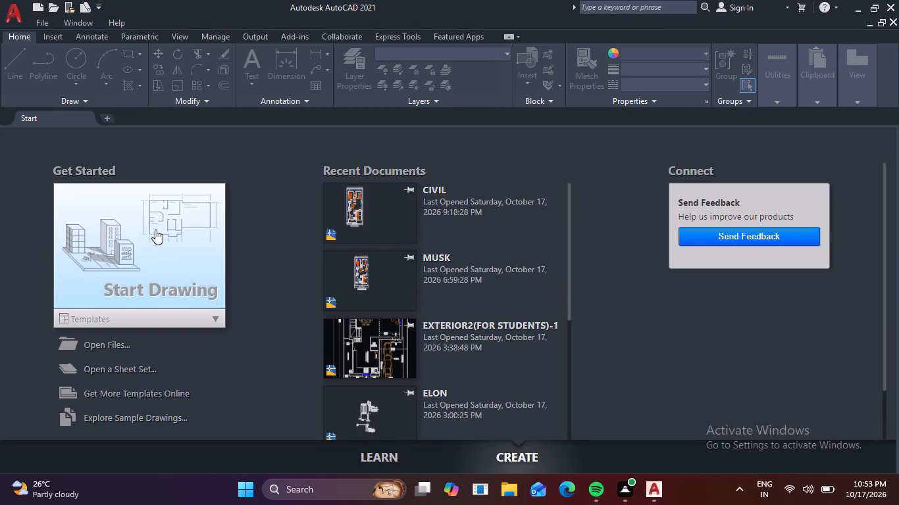
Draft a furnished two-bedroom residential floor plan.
Start a new blank drawing.
click(179, 247)
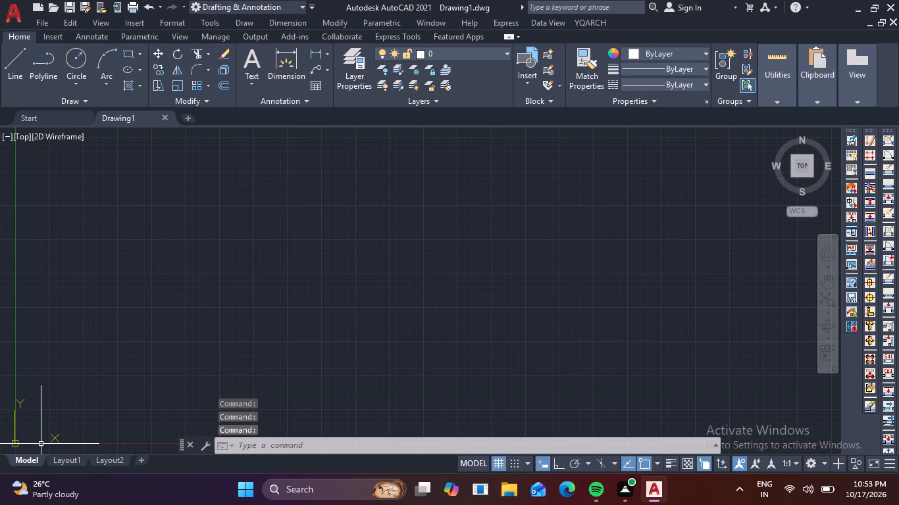
Turn off the grid display and switch Ortho mode on.
key(F8)
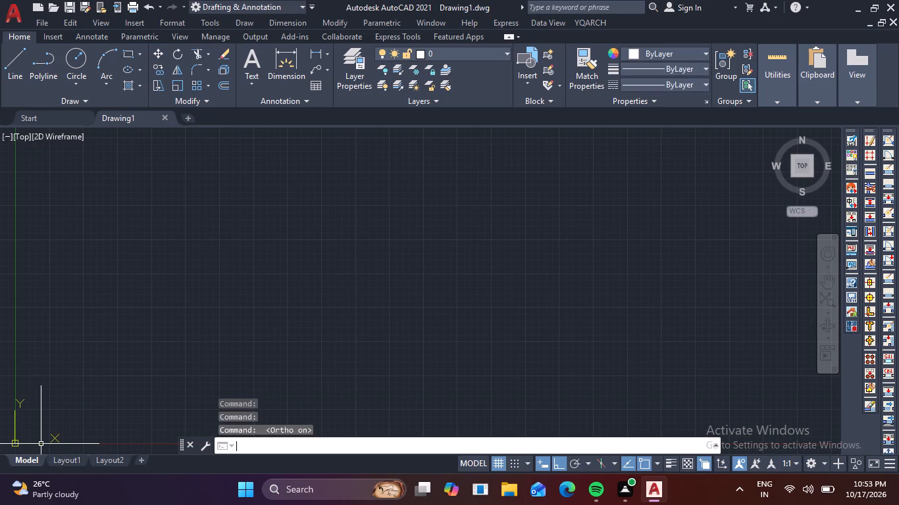
key(F8)
key(F7)
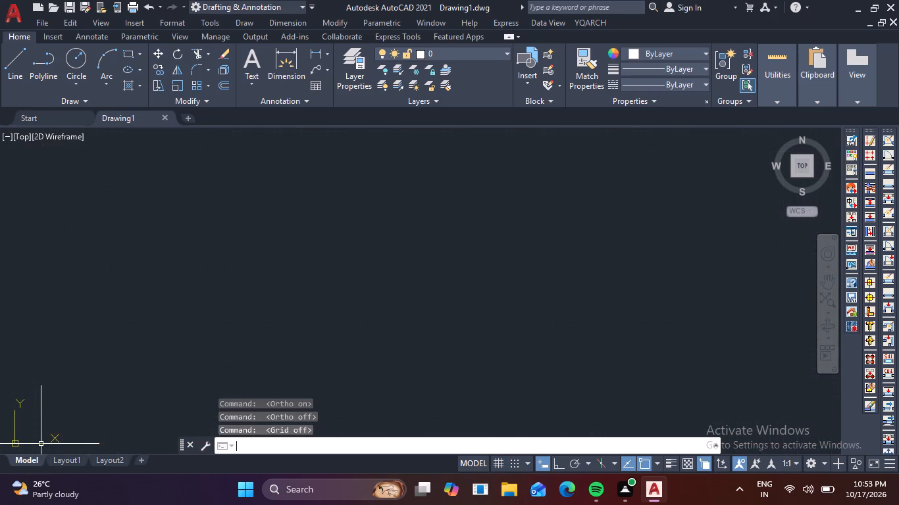
key(F8)
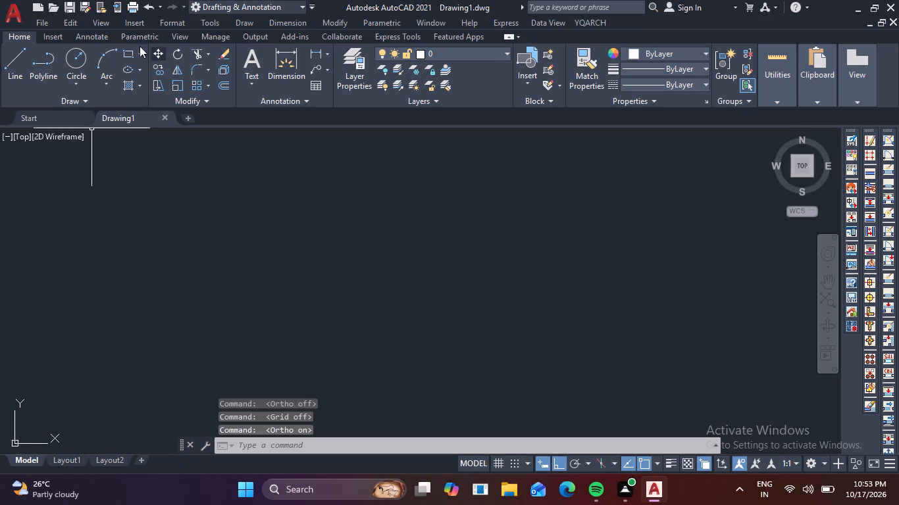
Hide the UCS icon in the drawing area.
click(175, 37)
click(9, 60)
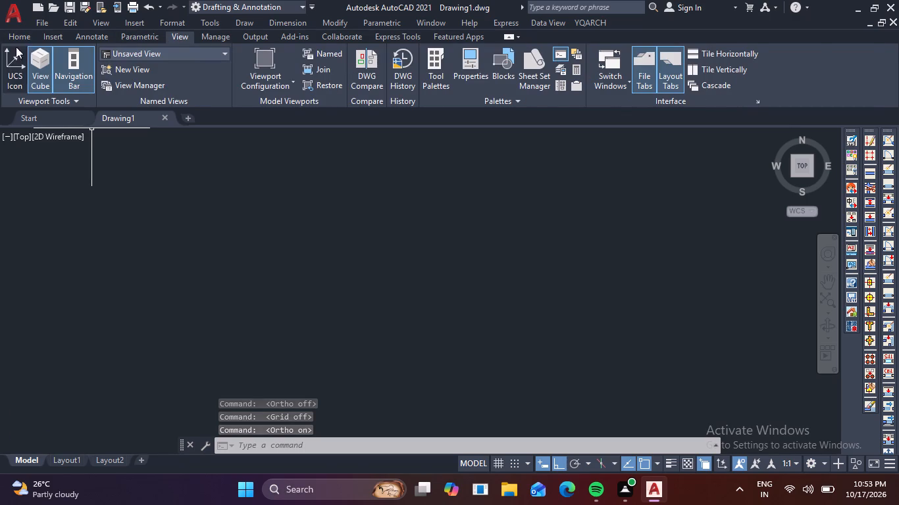
click(18, 36)
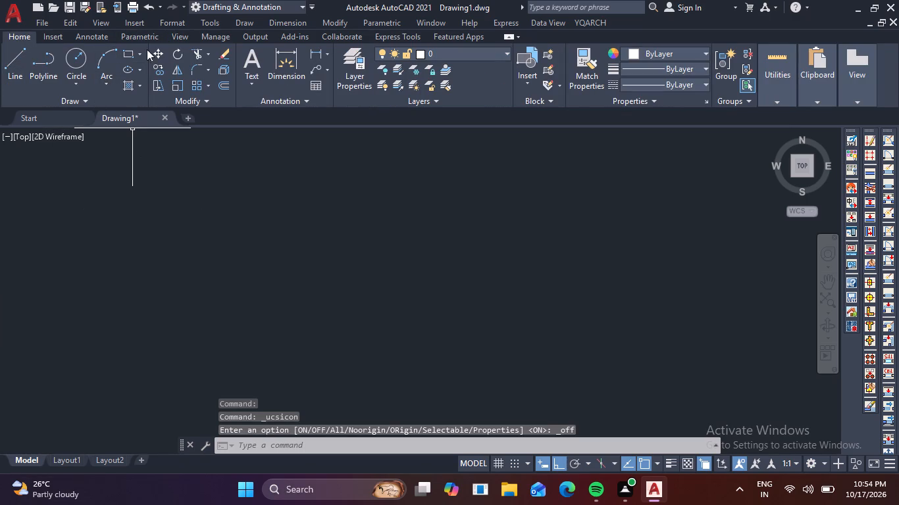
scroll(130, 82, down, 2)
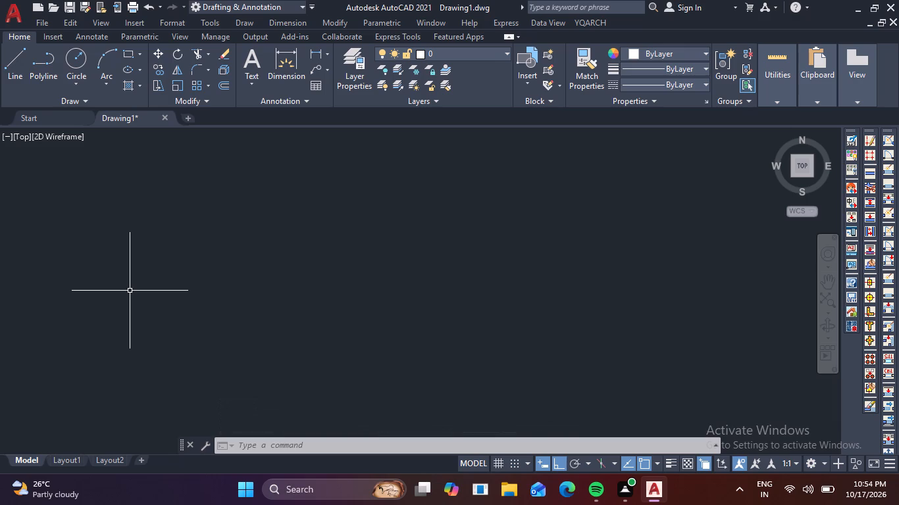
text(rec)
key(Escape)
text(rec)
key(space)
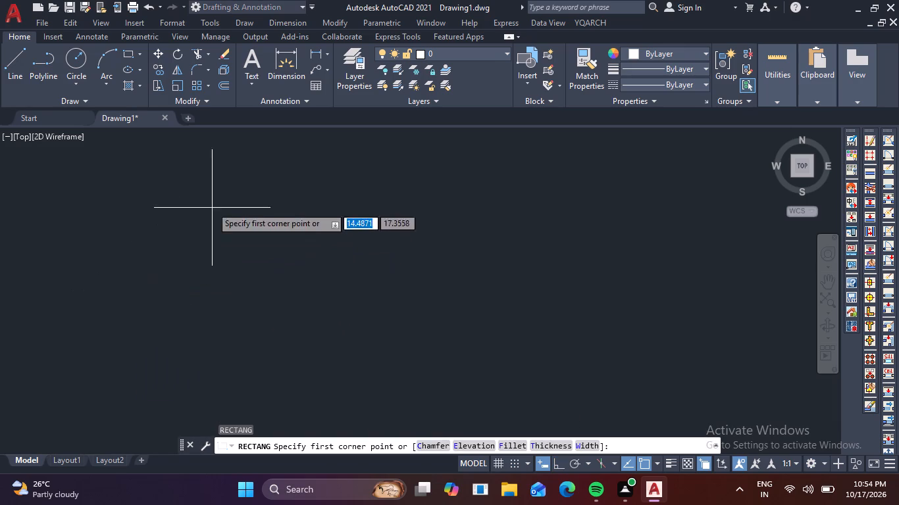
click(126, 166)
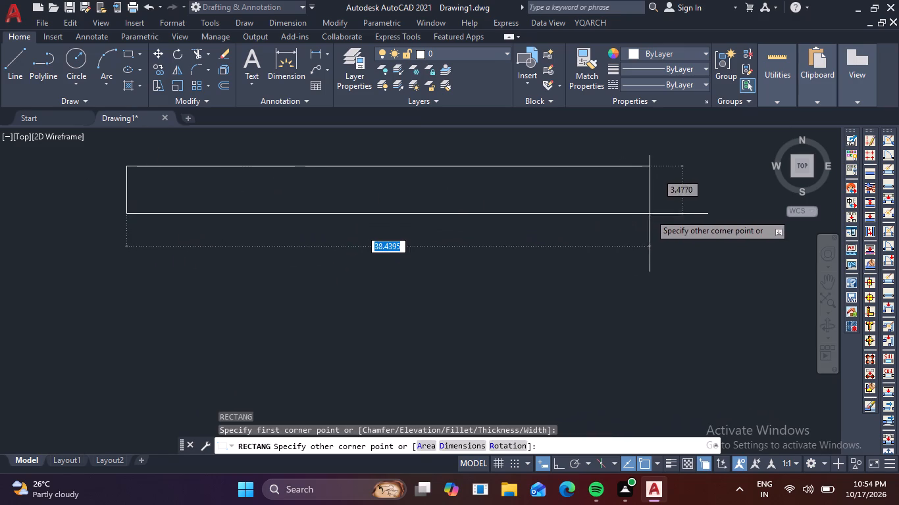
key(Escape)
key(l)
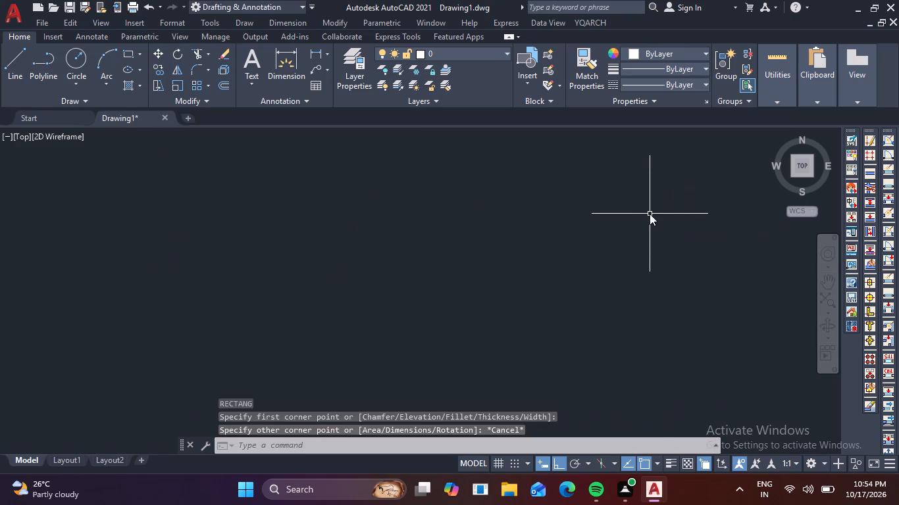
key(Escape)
Configure the drawing units to Architectural length with a precision of 0'-0 1/4".
text(un)
key(space)
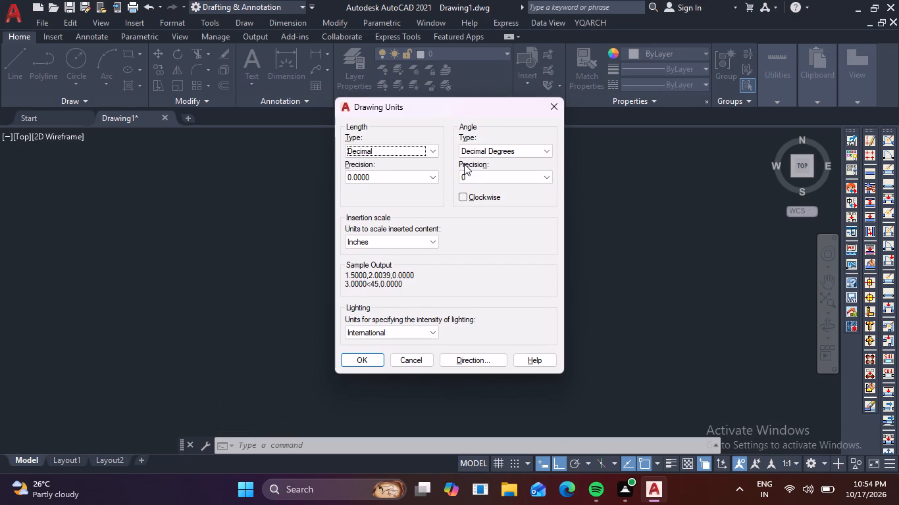
click(432, 151)
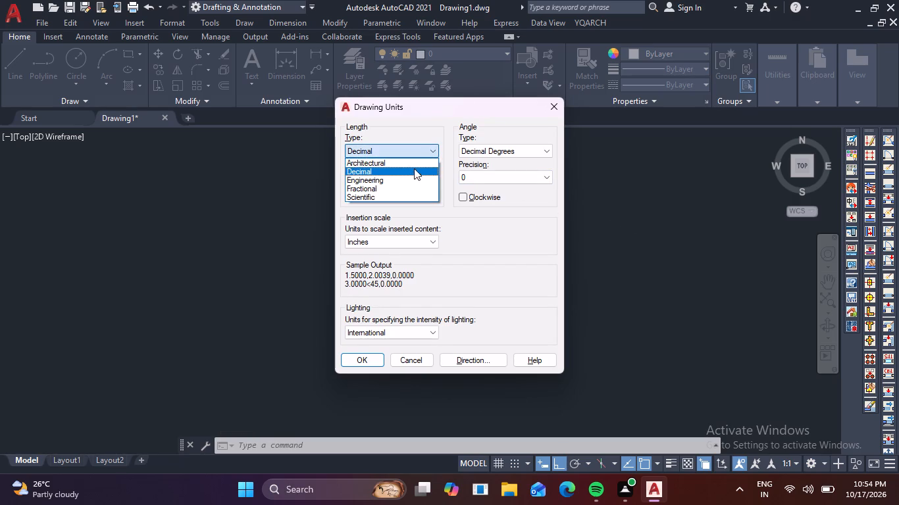
click(417, 158)
click(426, 158)
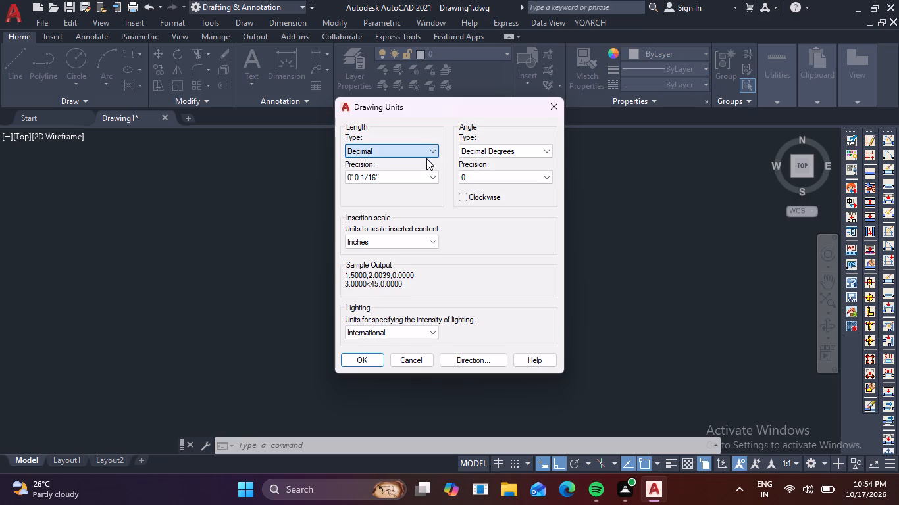
click(426, 180)
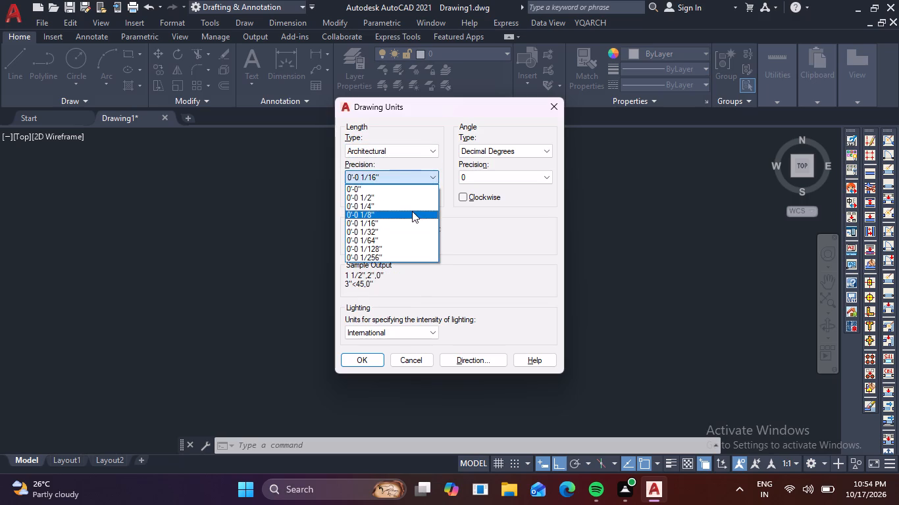
click(414, 204)
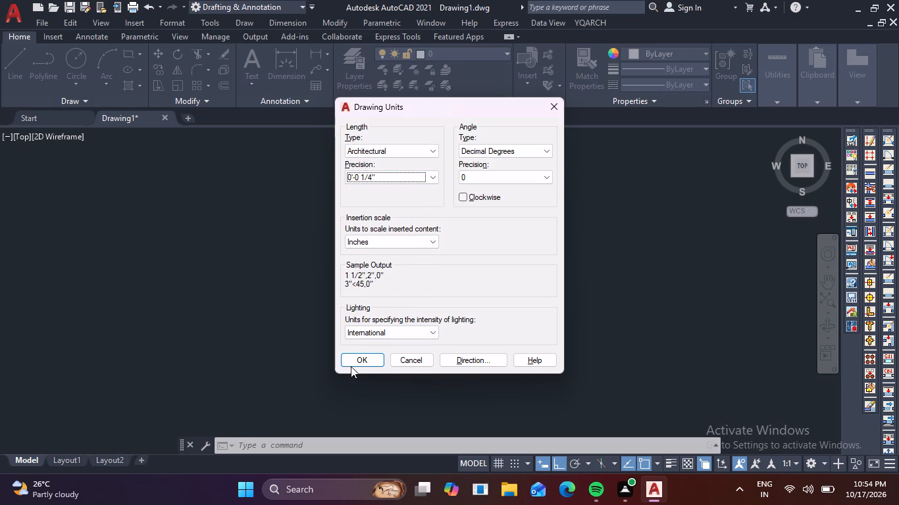
click(367, 355)
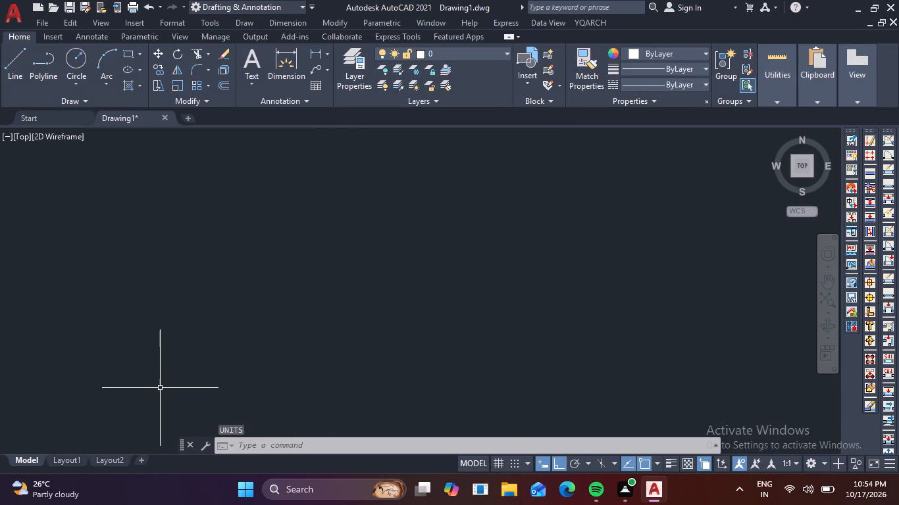
Draw a 36' horizontal line as the top edge of the outline.
text(l)
key(space)
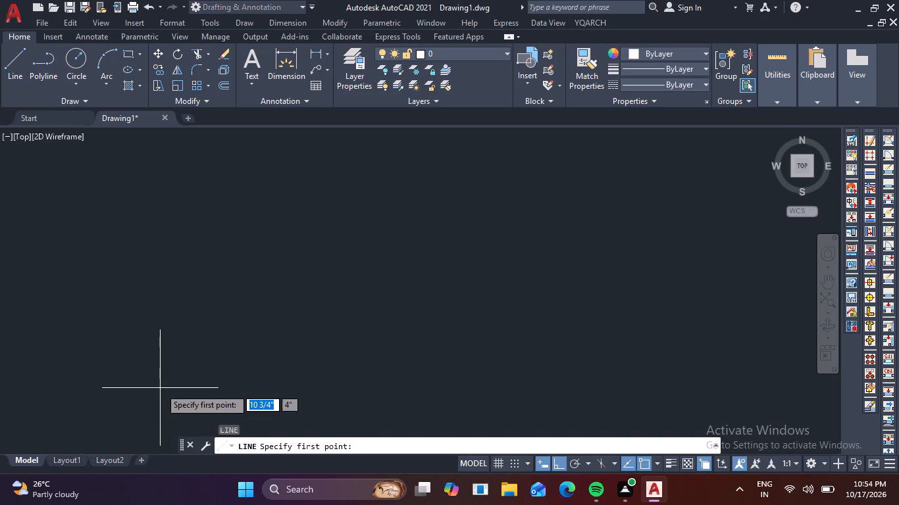
click(190, 153)
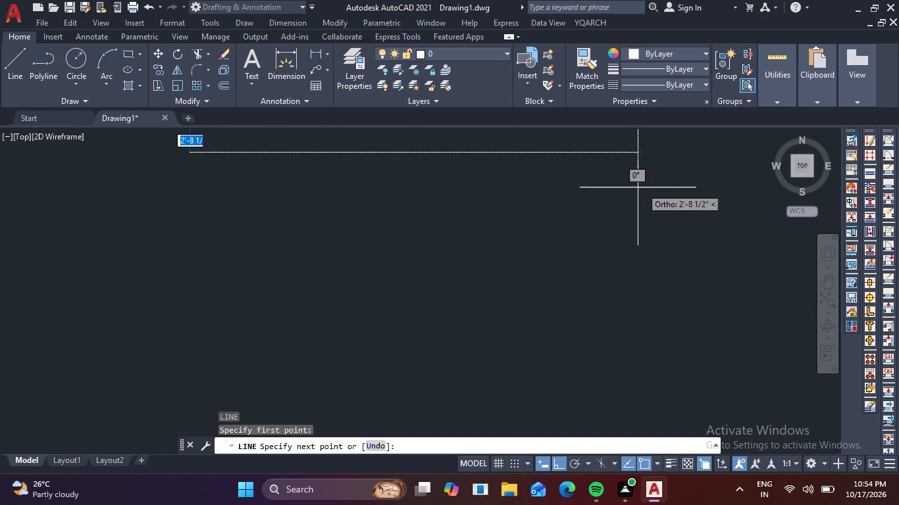
middle_drag(640, 158, 344, 186)
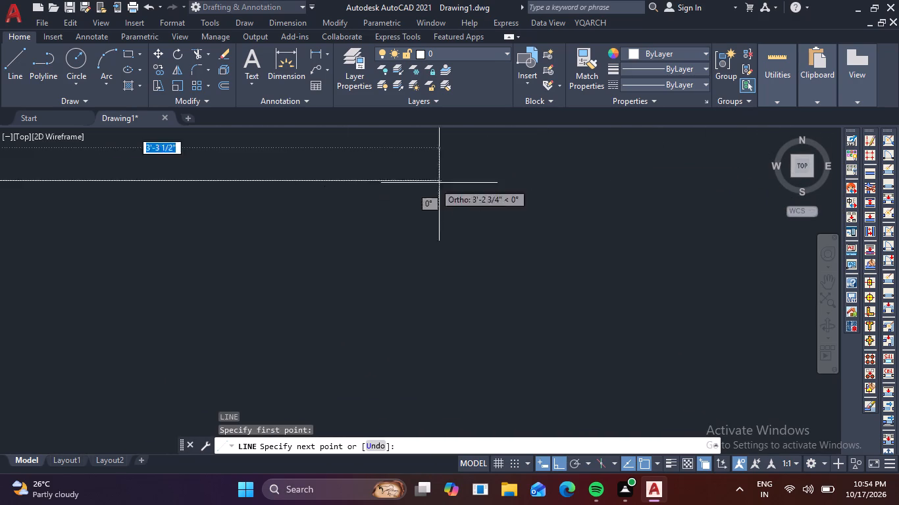
scroll(610, 171, down, 2)
middle_drag(628, 174, 438, 166)
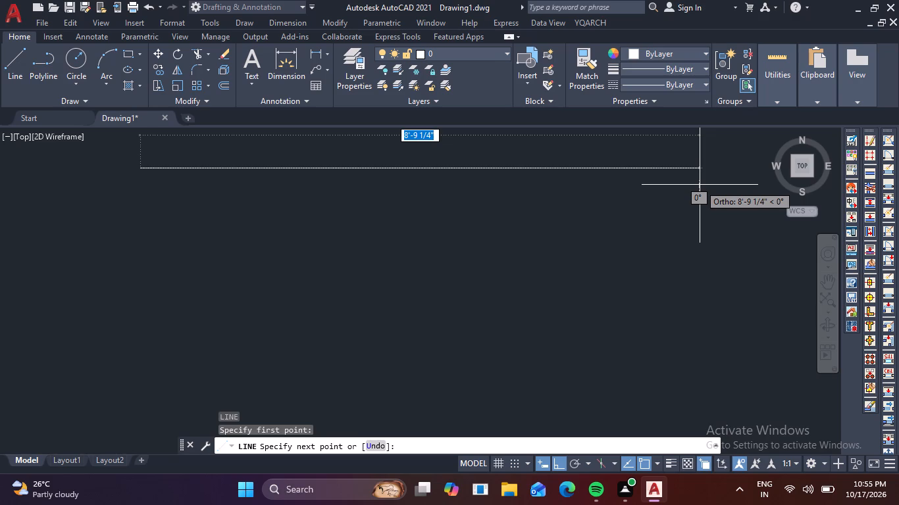
key(3)
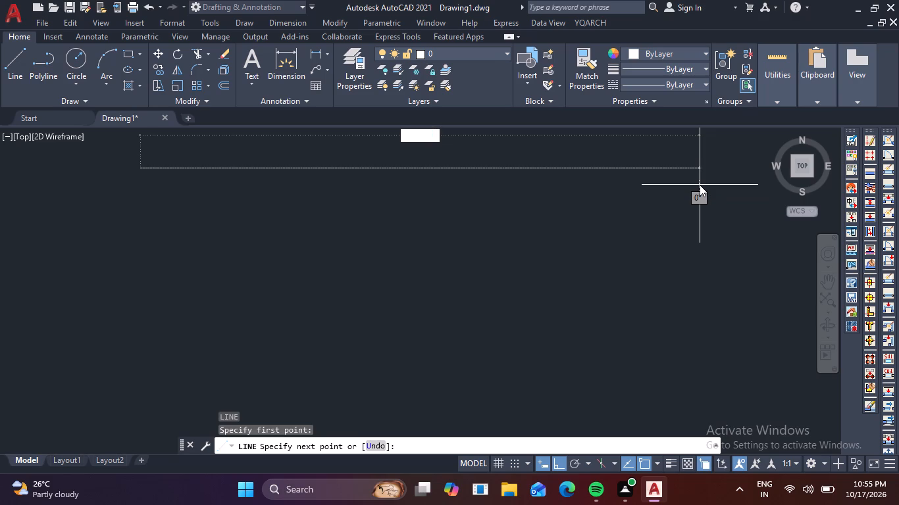
key(6)
key(apostrophe)
key(Return)
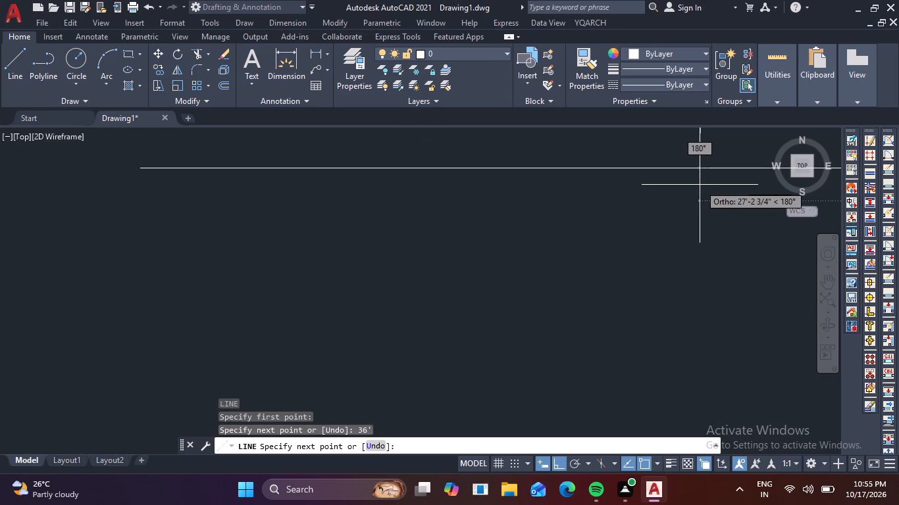
key(Escape)
scroll(690, 427, down, 2)
middle_drag(670, 364, 292, 230)
scroll(306, 230, down, 2)
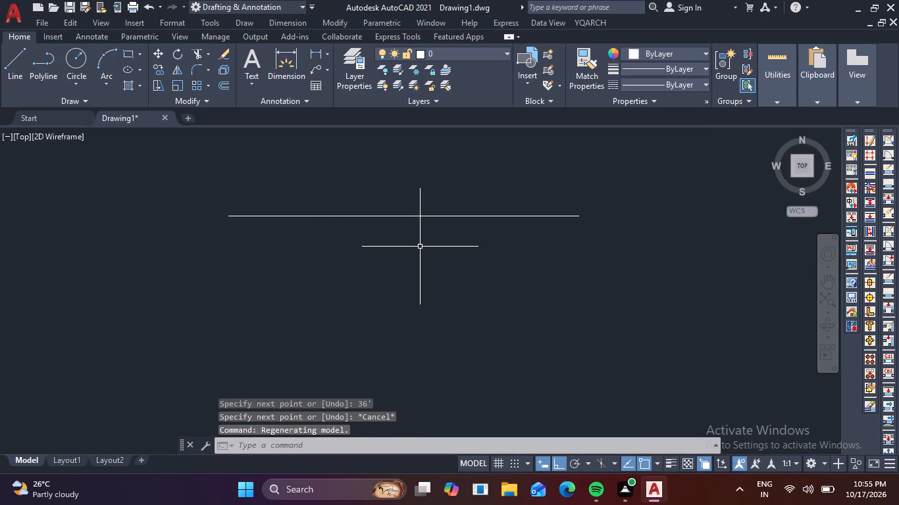
Draw a 48' vertical line straight down from the left end of the 36' top line.
key(l)
key(space)
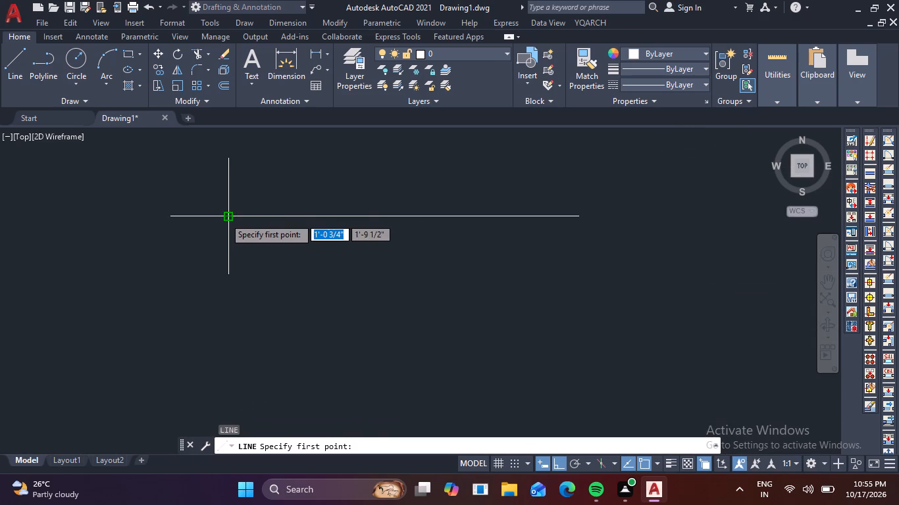
click(224, 218)
scroll(246, 327, down, 1)
middle_drag(247, 332, 304, 217)
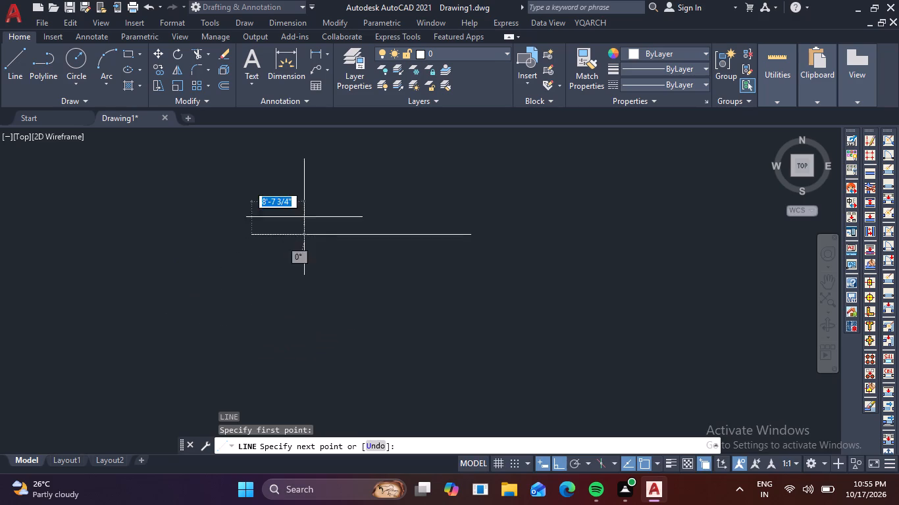
middle_drag(228, 365, 305, 238)
middle_drag(267, 312, 266, 218)
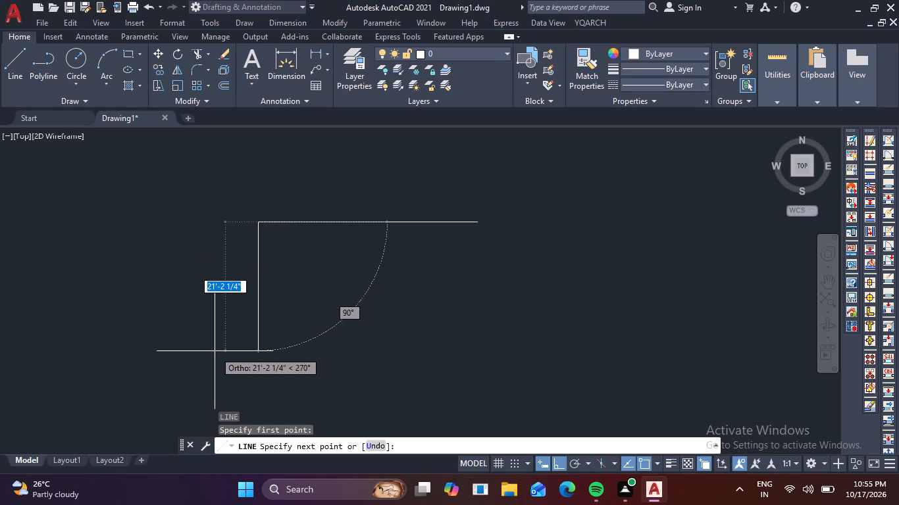
text(48')
key(Return)
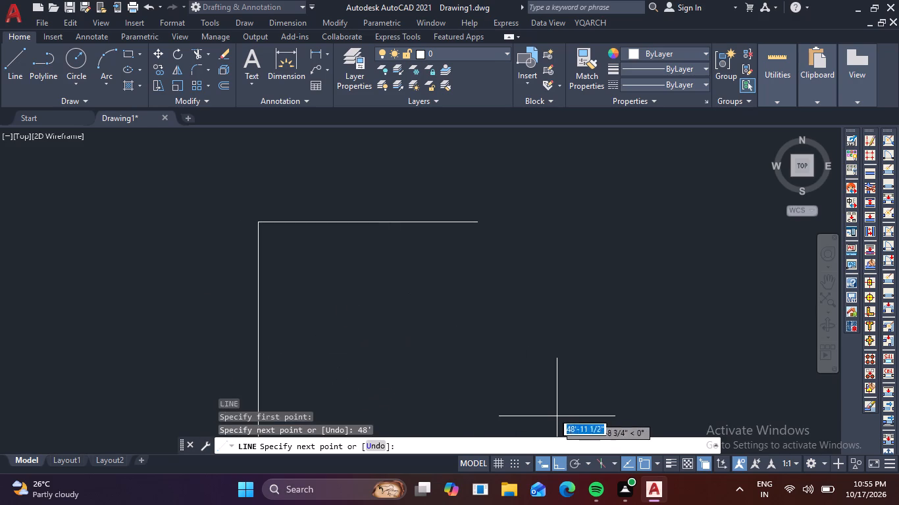
key(Escape)
scroll(558, 416, down, 2)
middle_drag(559, 395, 529, 303)
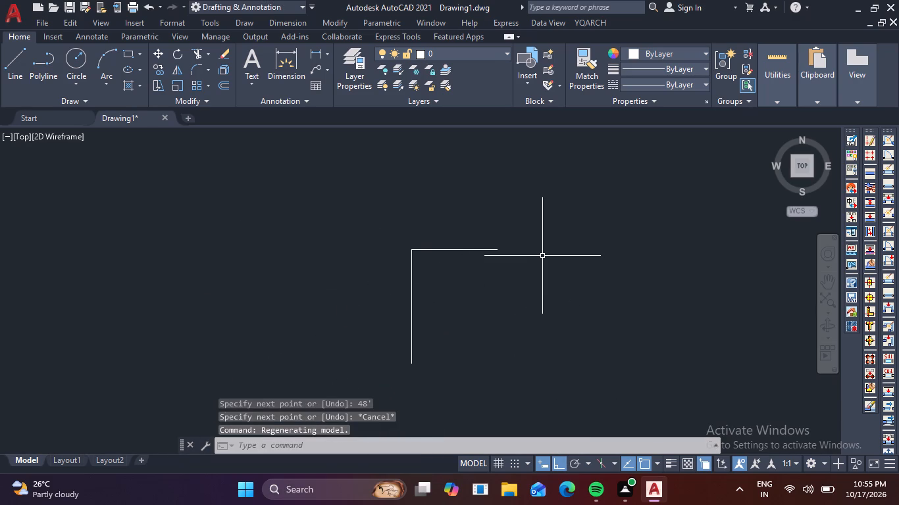
Draw a 48' line down from the top line's right end and continue it to the left line's lower end, closing the rectangle.
text(l)
key(space)
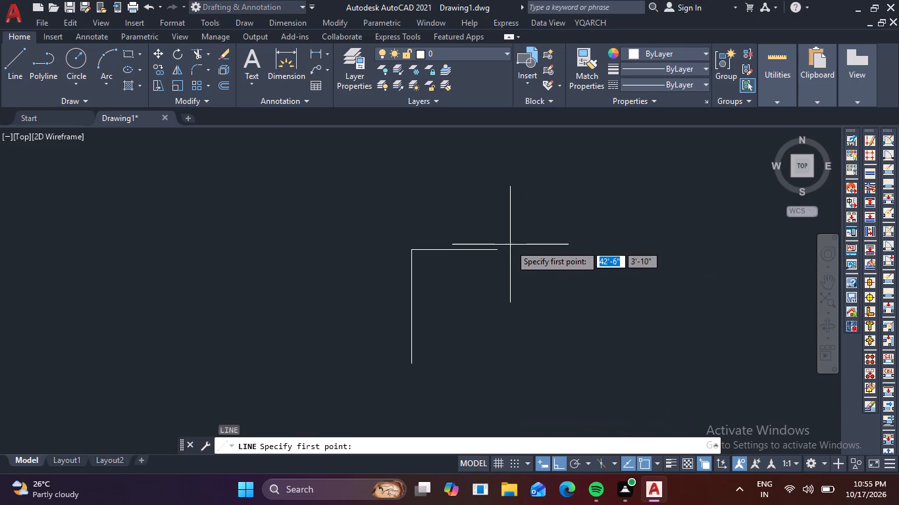
click(500, 252)
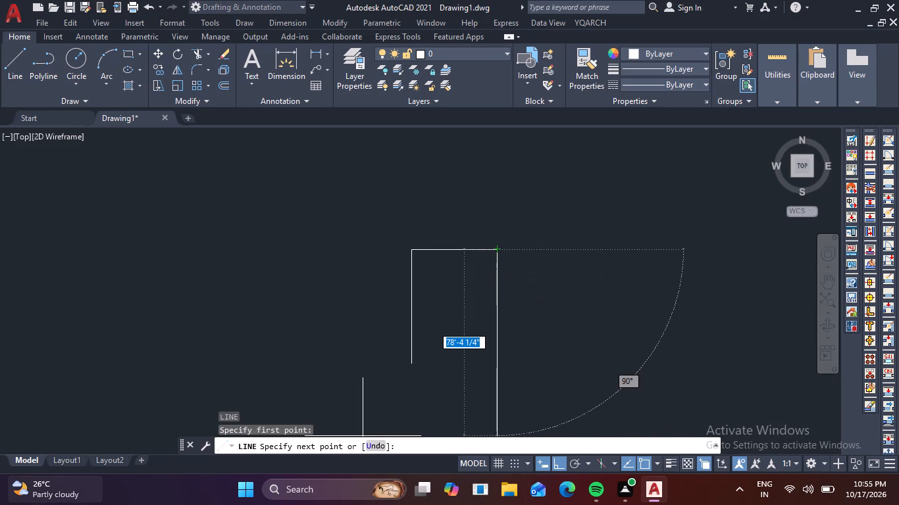
text(48')
key(Return)
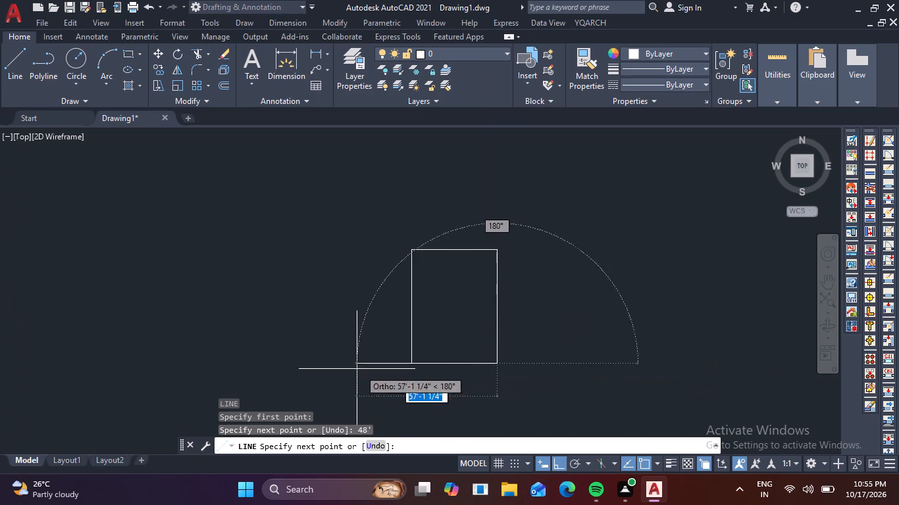
scroll(409, 368, up, 2)
click(407, 360)
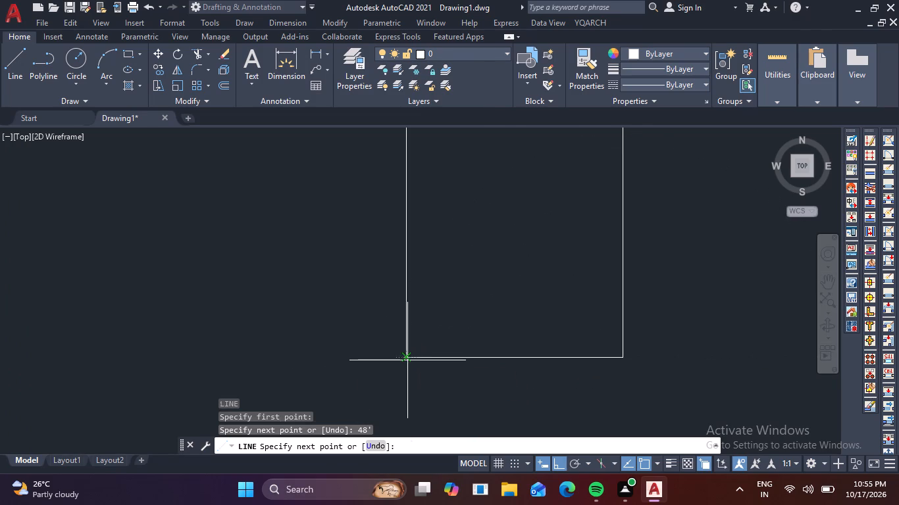
key(Escape)
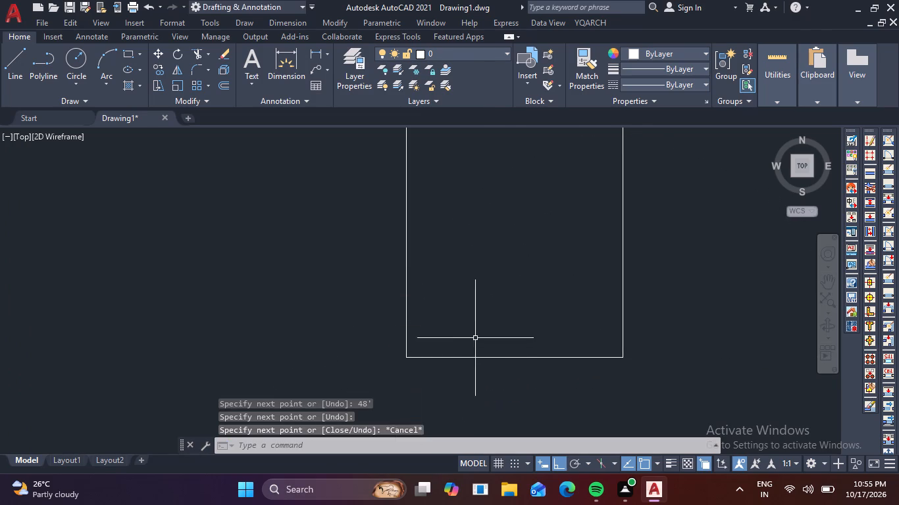
Offset all four sides of the rectangular outline 6" inward to form the outer wall thickness.
scroll(475, 338, down, 1)
middle_drag(475, 336, 446, 395)
key(o)
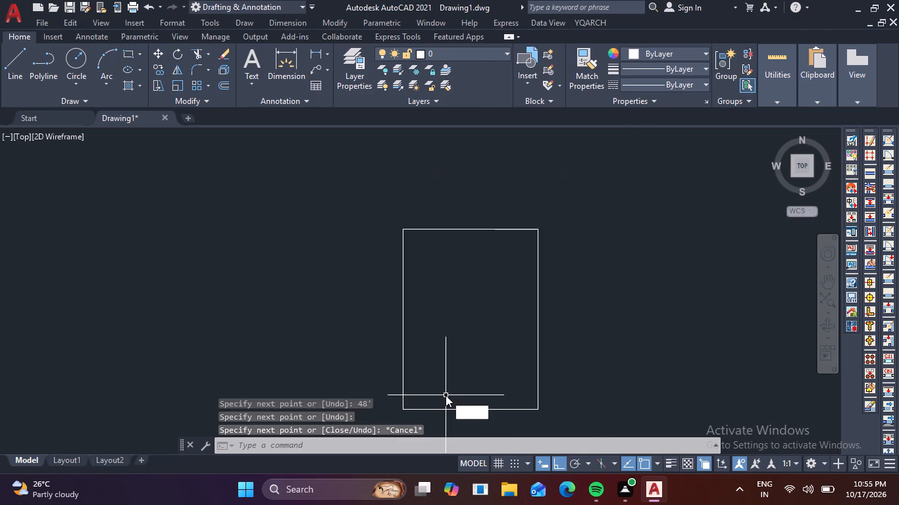
key(Return)
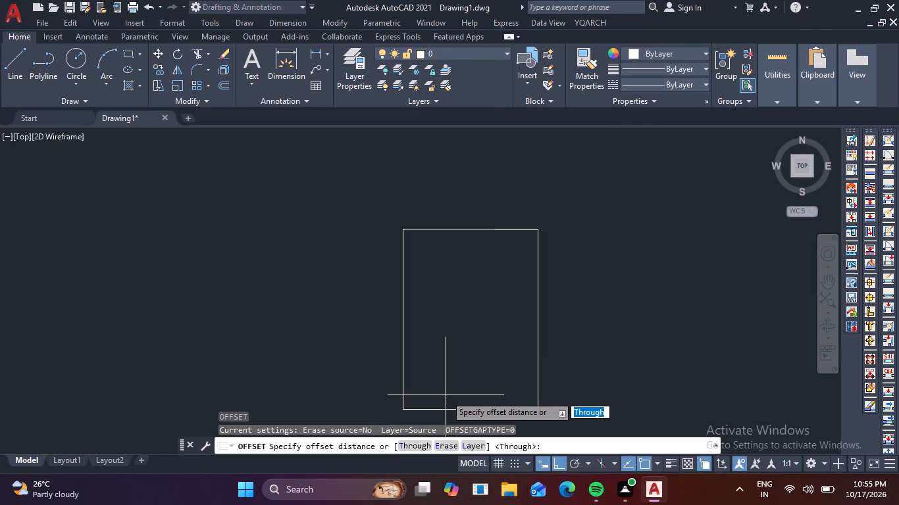
key(6)
key(shift+quotedbl)
key(Return)
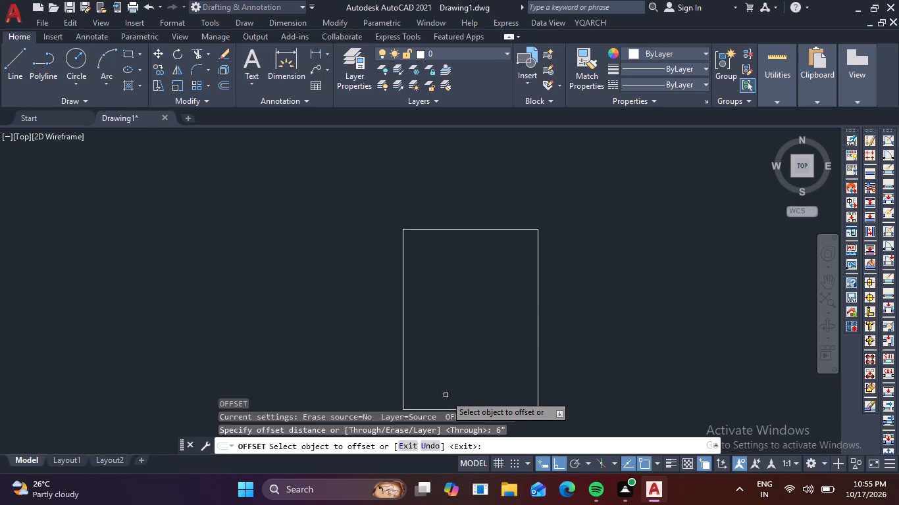
click(455, 230)
click(448, 275)
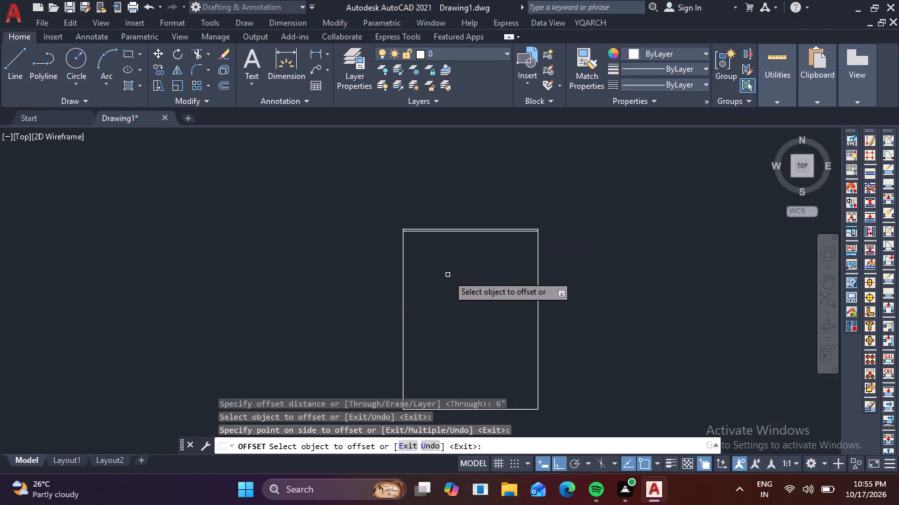
click(538, 256)
click(514, 256)
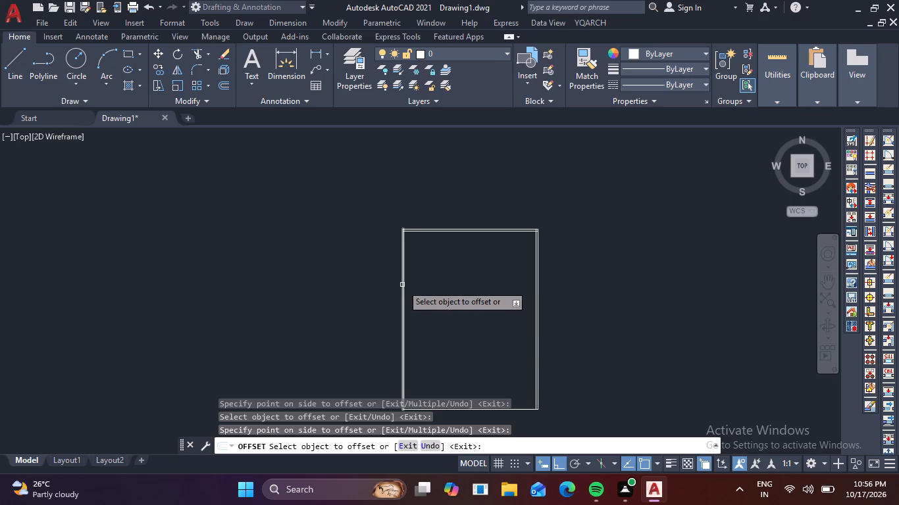
click(402, 285)
click(550, 260)
middle_drag(484, 372, 486, 289)
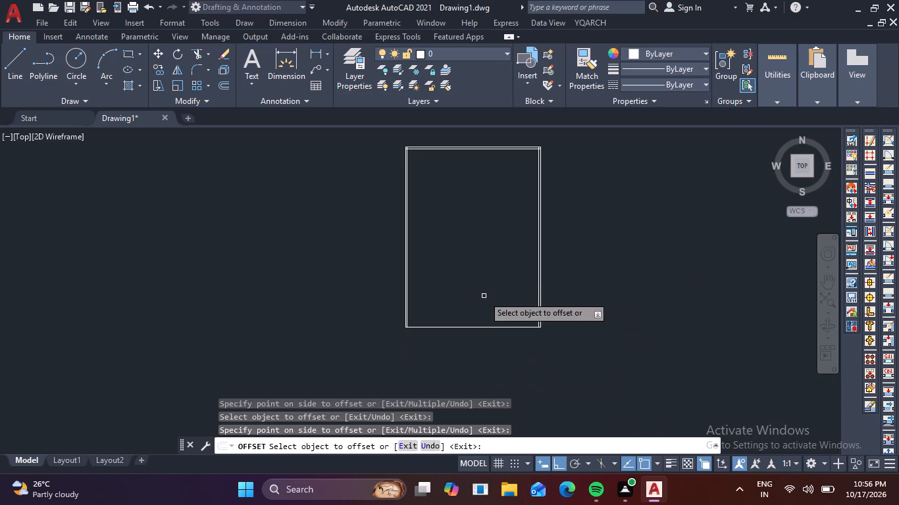
click(497, 328)
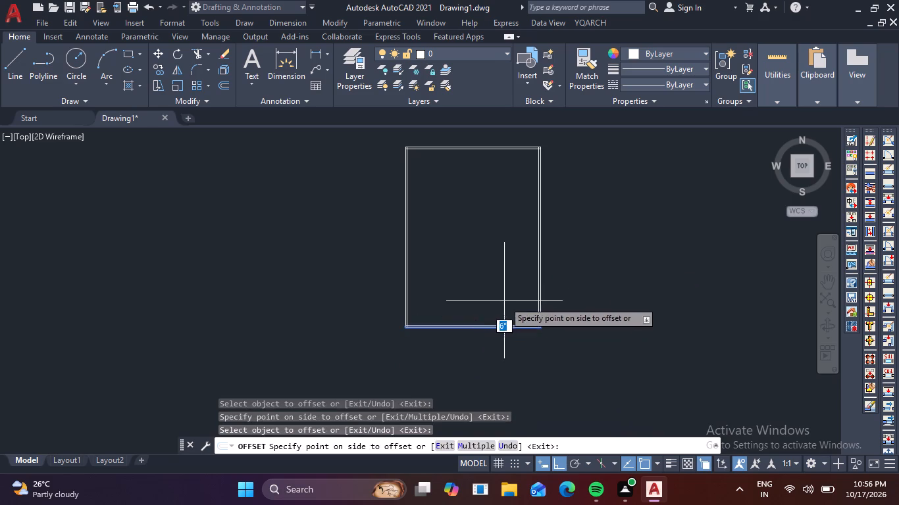
click(514, 275)
key(Escape)
Trim the overlapping ends of the inner wall lines at the two top corners of the outline.
text(tr)
key(space)
scroll(413, 137, up, 5)
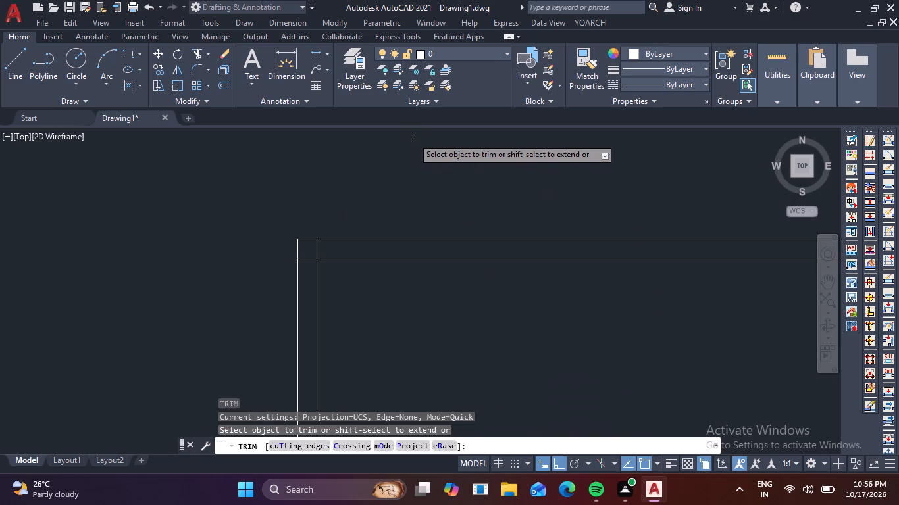
middle_drag(375, 212, 492, 108)
scroll(440, 141, up, 2)
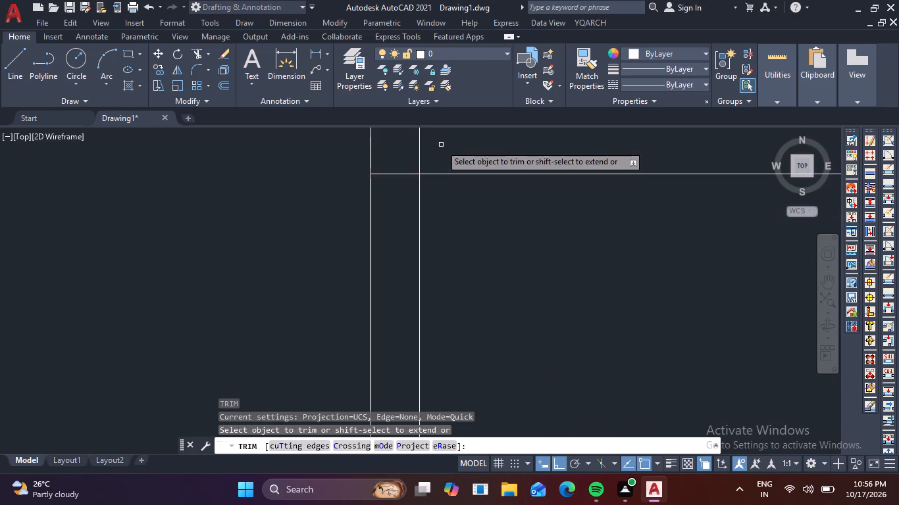
middle_drag(444, 147, 442, 179)
click(439, 178)
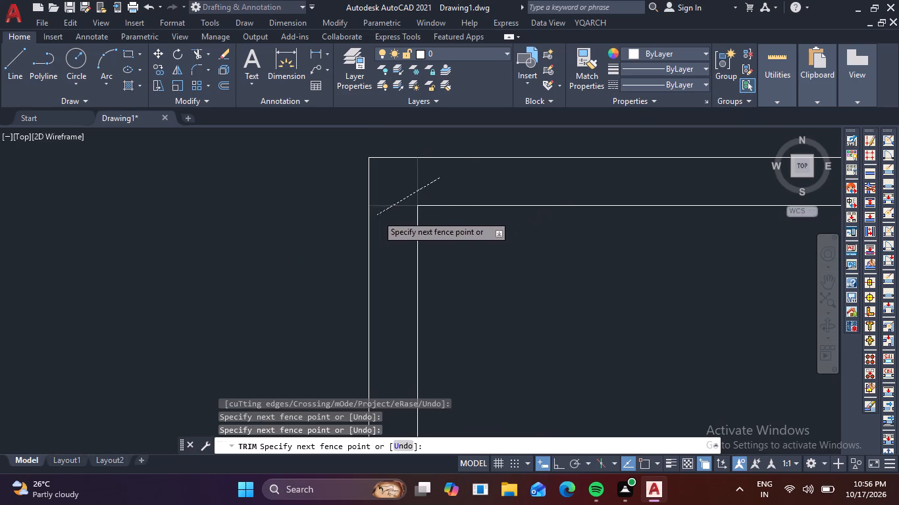
click(377, 215)
scroll(425, 189, down, 5)
middle_drag(511, 216, 276, 217)
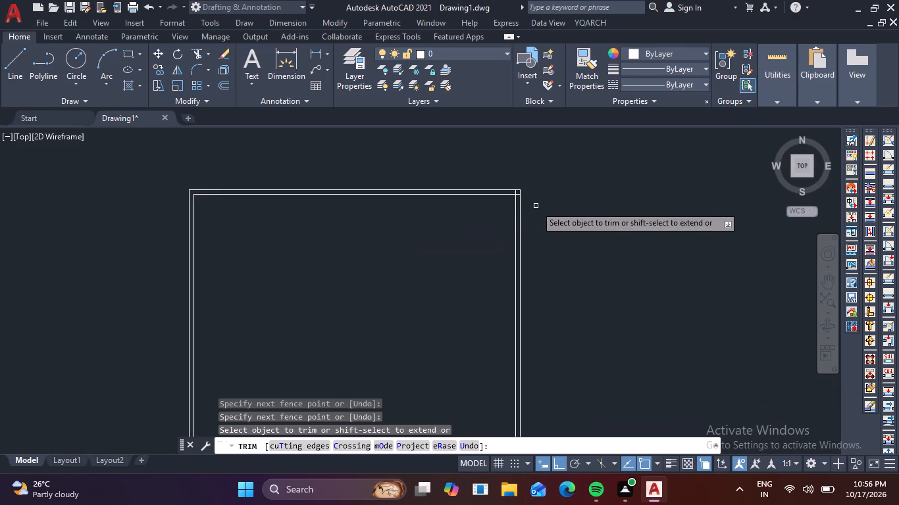
scroll(518, 202, up, 5)
middle_drag(496, 180, 501, 229)
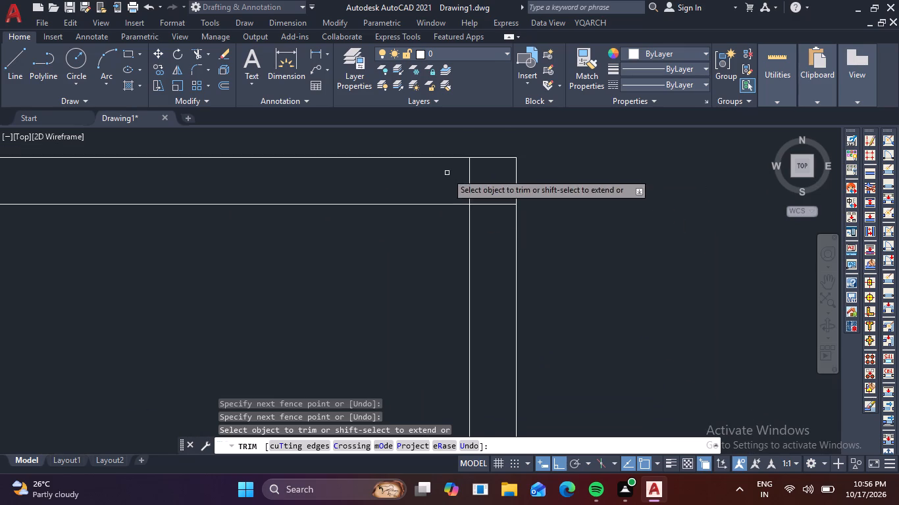
click(447, 173)
click(496, 222)
Trim the overlapping ends of the inner wall lines at the two bottom corners of the outline.
scroll(501, 215, down, 5)
middle_drag(550, 254, 579, 89)
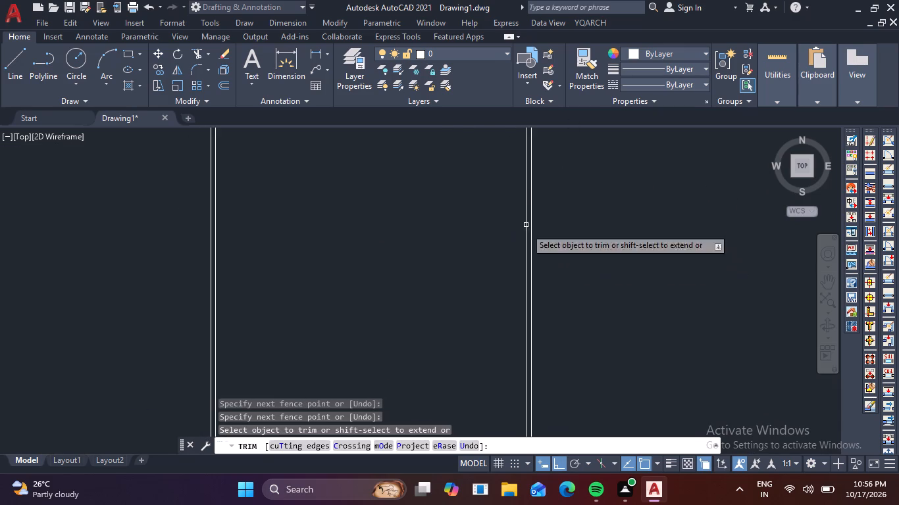
middle_drag(567, 324, 610, 107)
scroll(565, 251, up, 5)
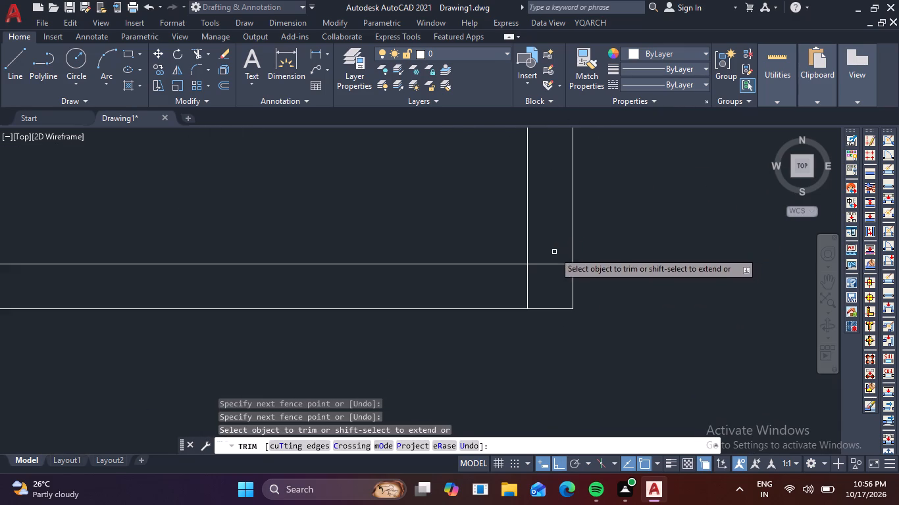
click(554, 251)
click(523, 283)
scroll(458, 233, down, 3)
middle_drag(380, 194, 390, 199)
scroll(384, 197, down, 1)
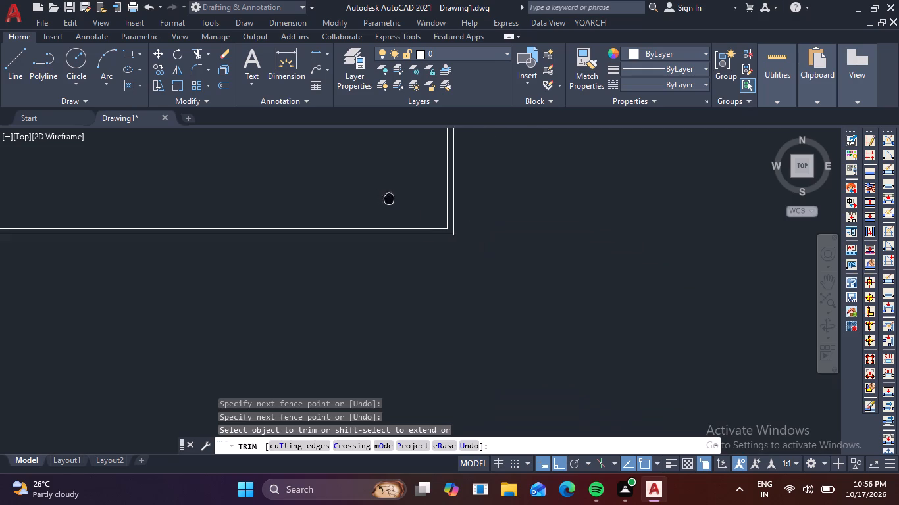
middle_drag(390, 199, 570, 262)
middle_drag(191, 258, 220, 260)
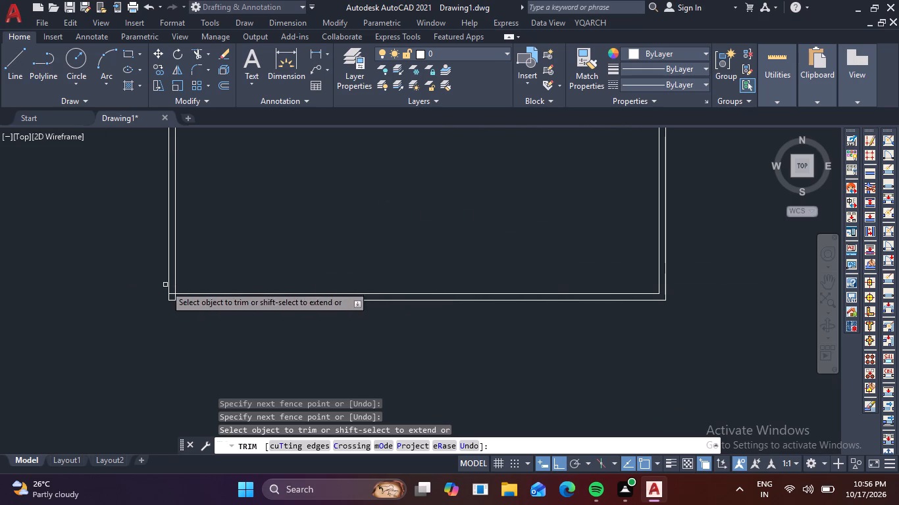
scroll(170, 295, up, 5)
click(166, 286)
click(231, 335)
scroll(241, 321, down, 5)
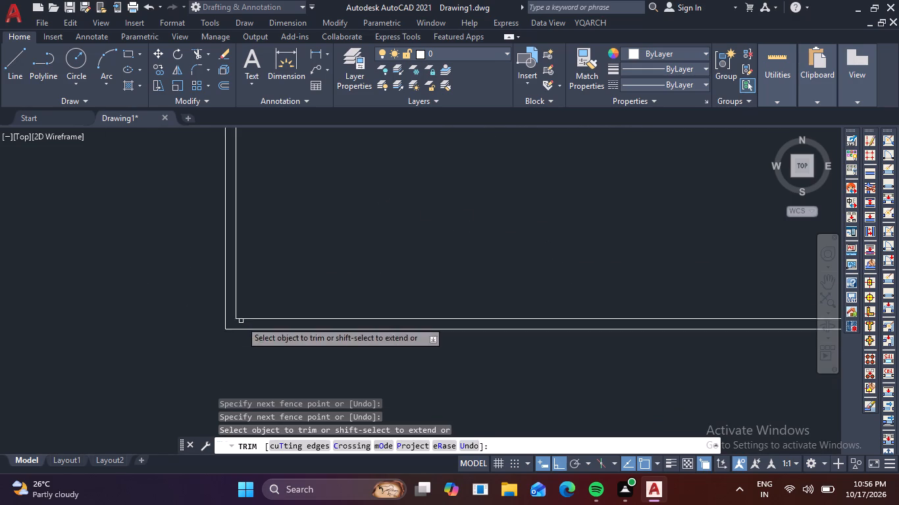
scroll(336, 281, down, 4)
middle_drag(386, 251, 386, 327)
key(Escape)
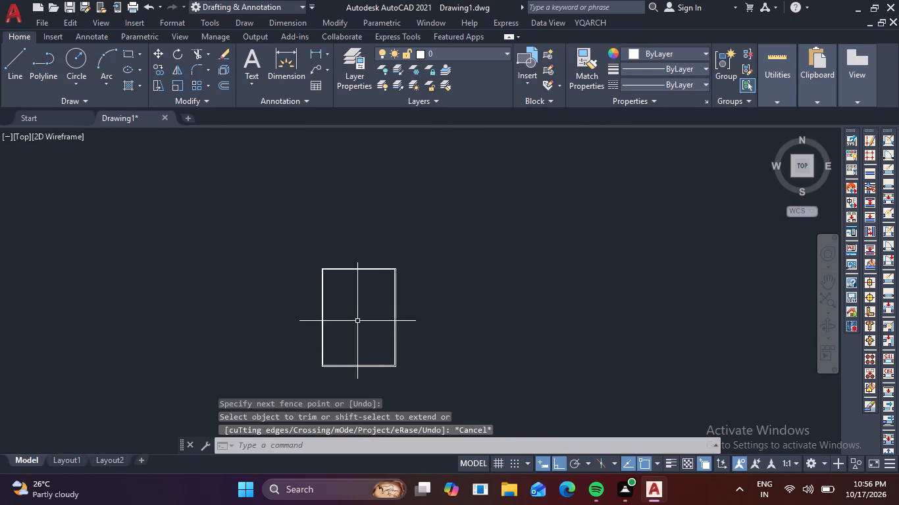
key(Escape)
Offset the inner top wall line and the inner left wall line 2'9" toward the inside.
scroll(386, 247, up, 2)
middle_drag(352, 313, 437, 209)
scroll(403, 237, up, 2)
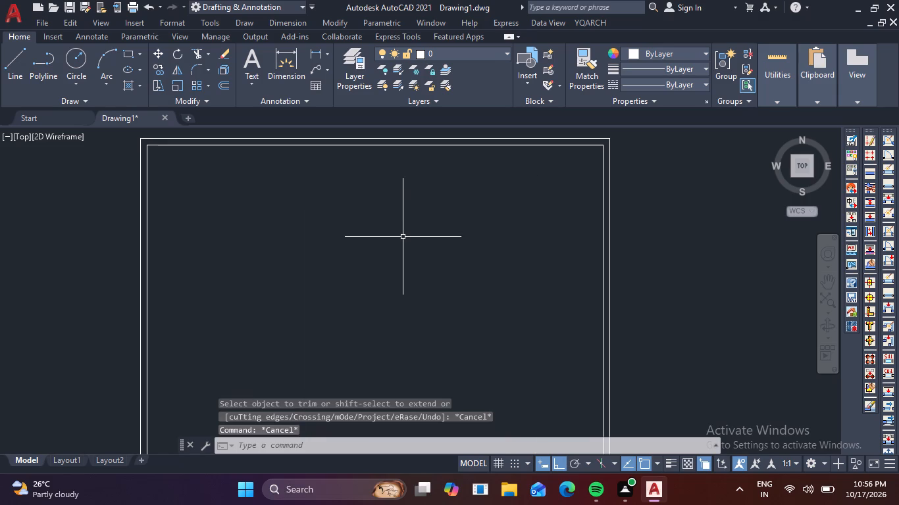
middle_drag(403, 237, 422, 281)
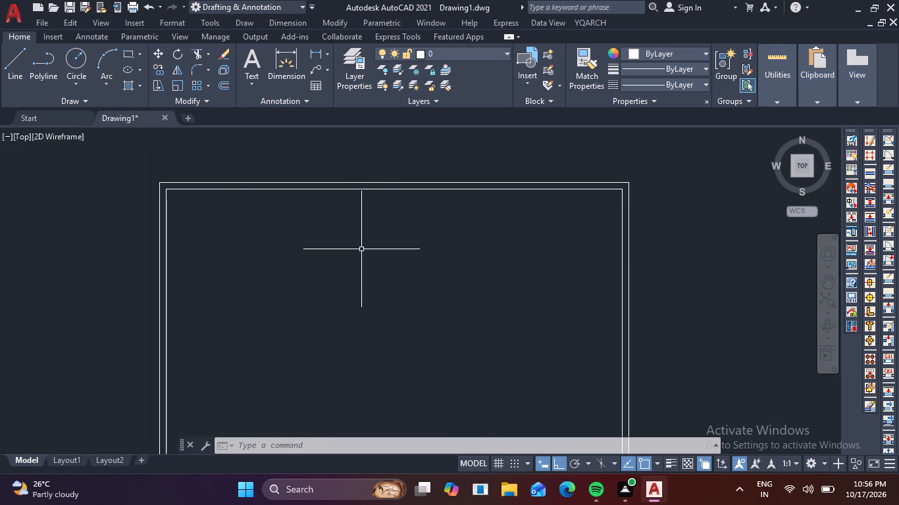
key(o)
key(Return)
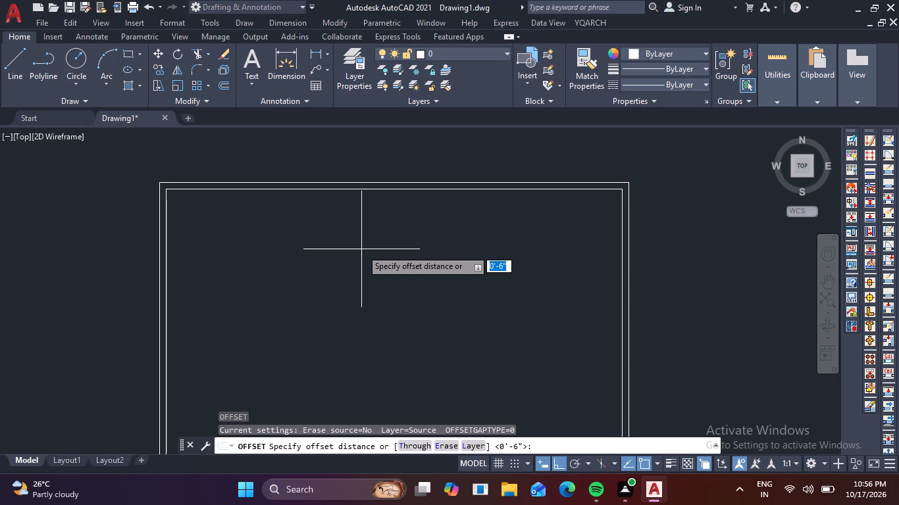
key(2)
key(apostrophe)
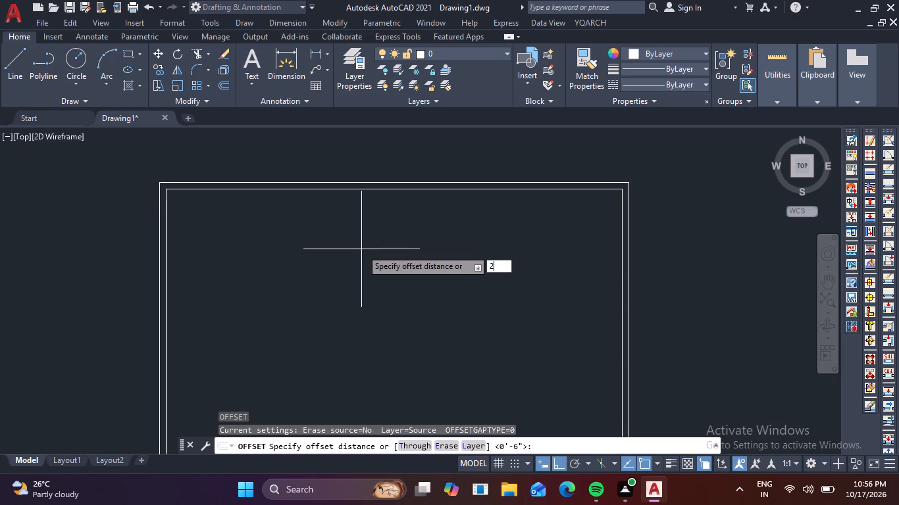
text(9)
key(space)
click(419, 190)
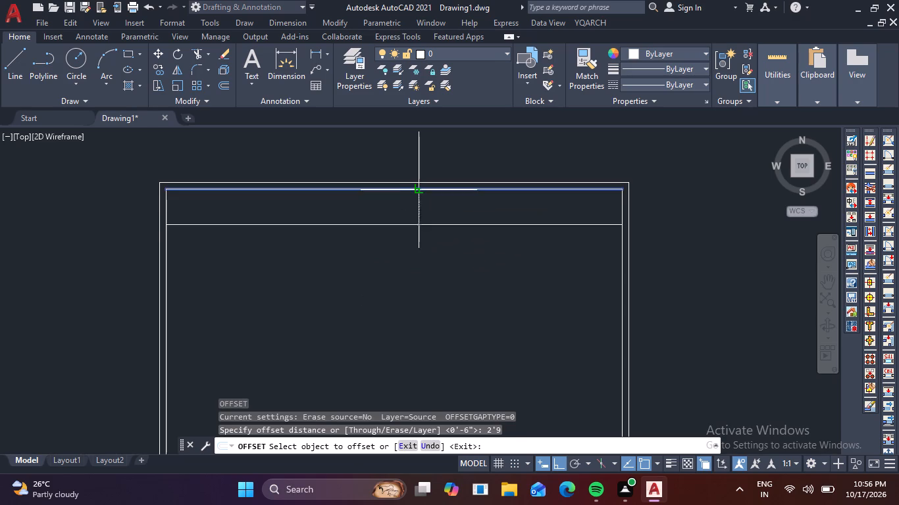
click(323, 322)
middle_drag(215, 277, 267, 222)
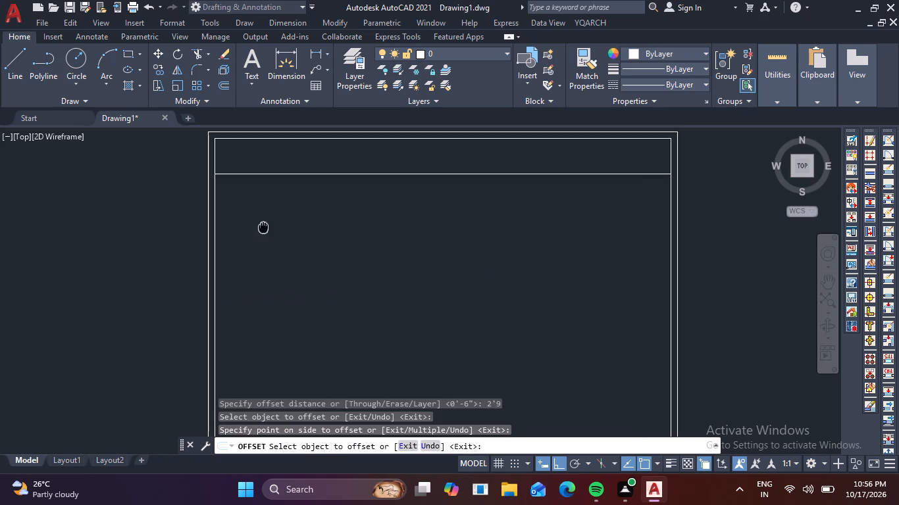
middle_drag(267, 222, 279, 208)
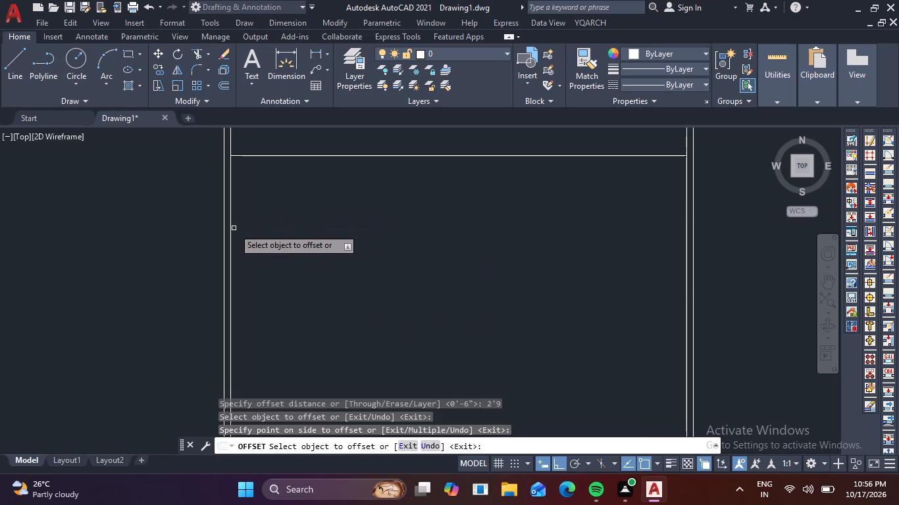
click(230, 230)
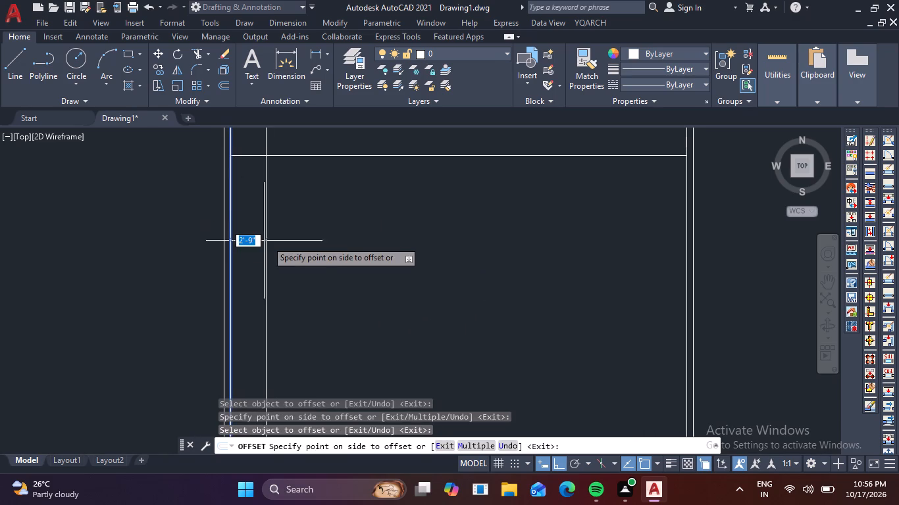
click(309, 232)
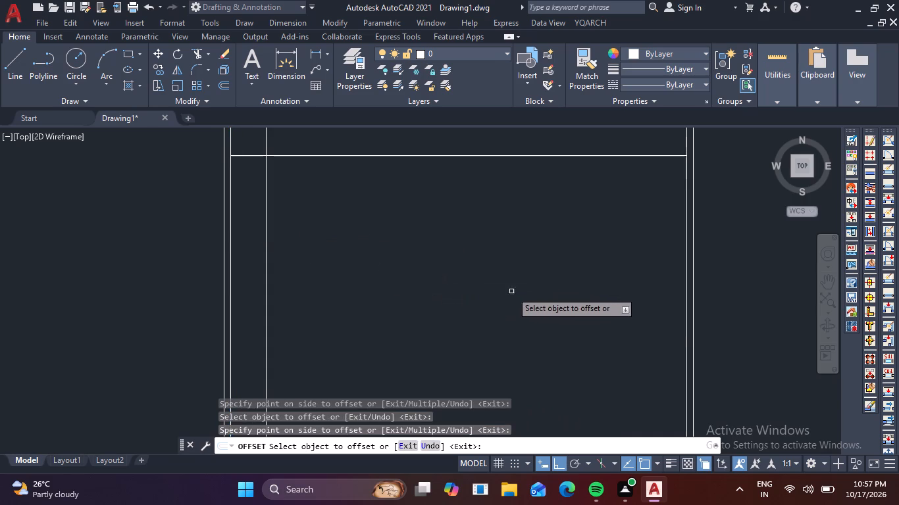
Offset the inner right wall line inward by 3 inches.
click(686, 307)
key(3)
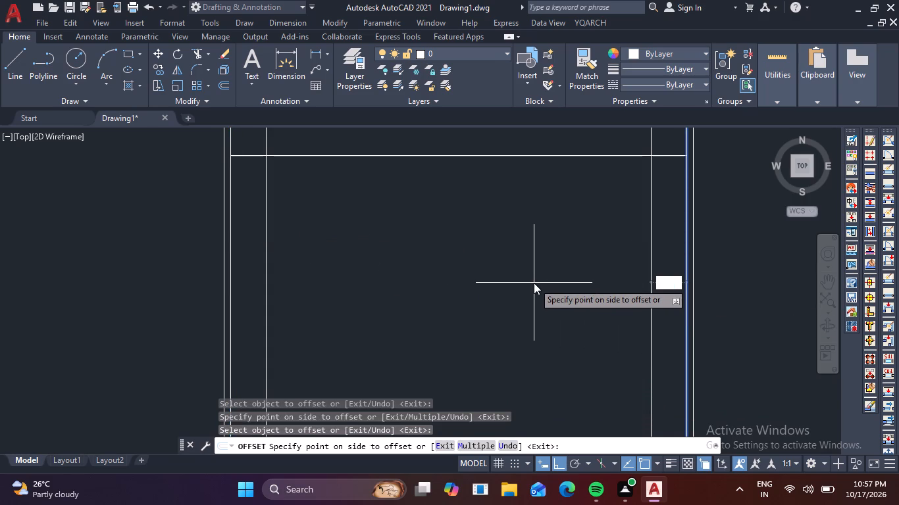
key(Return)
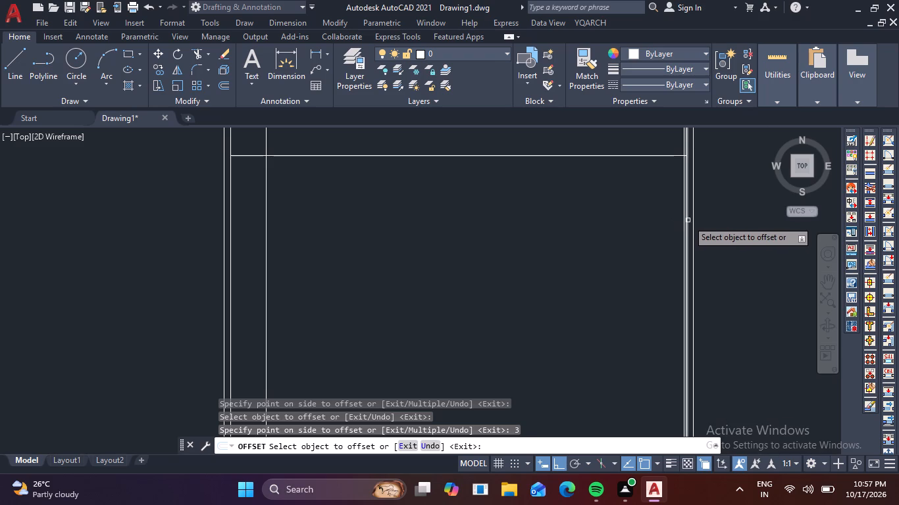
Offset the inner right wall line 3' toward the inside.
click(688, 220)
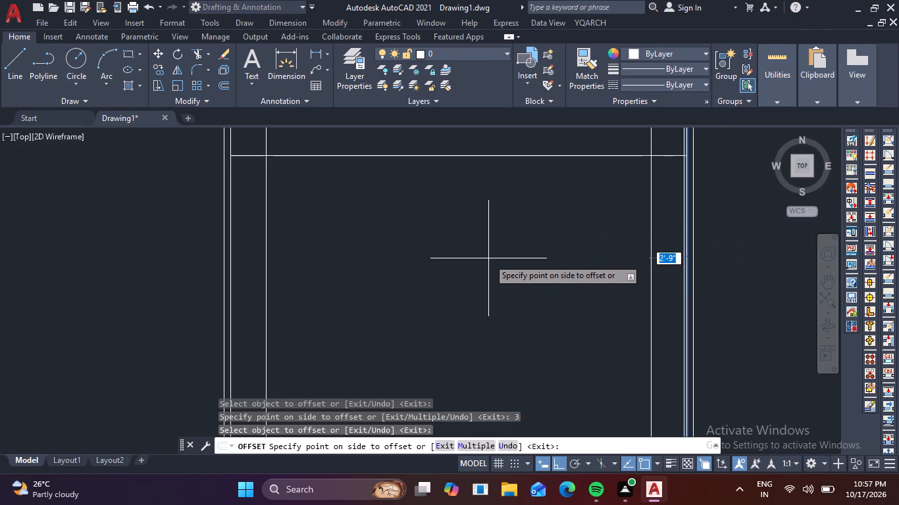
key(3)
key(apostrophe)
key(Return)
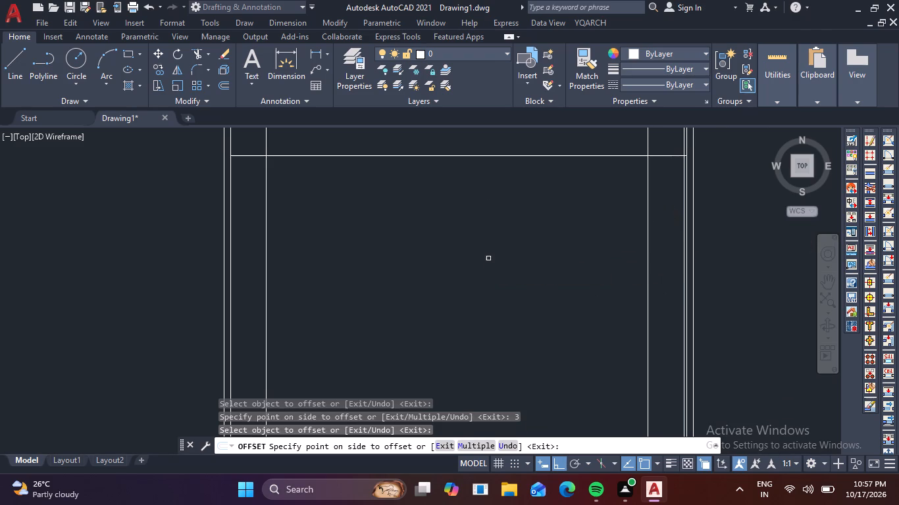
Offset the inner bottom wall line 4'6" toward the inside.
scroll(571, 308, down, 2)
middle_drag(560, 358, 539, 82)
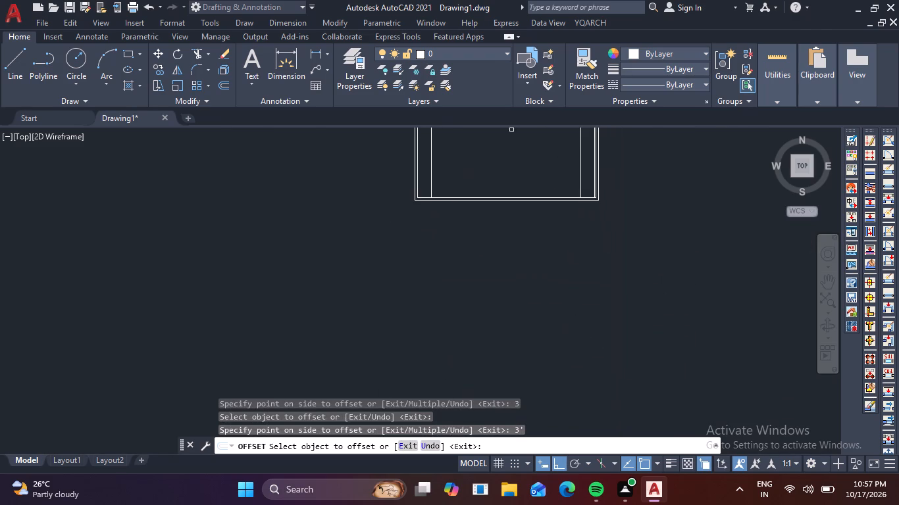
scroll(503, 190, up, 2)
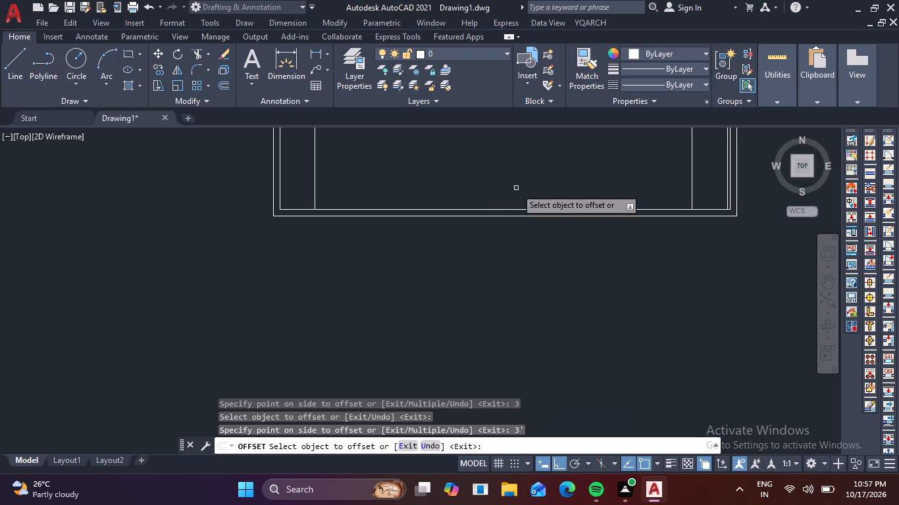
middle_drag(516, 188, 428, 340)
click(419, 362)
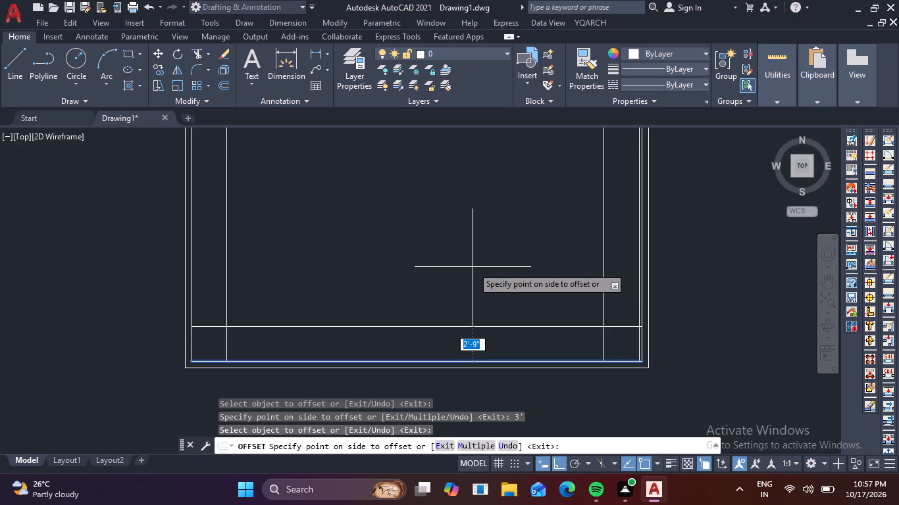
key(4)
text('6)
key(space)
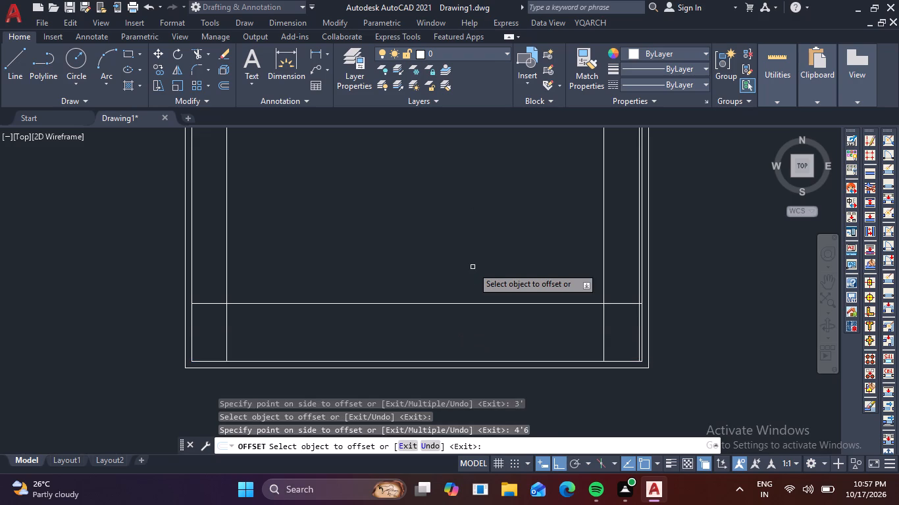
key(Escape)
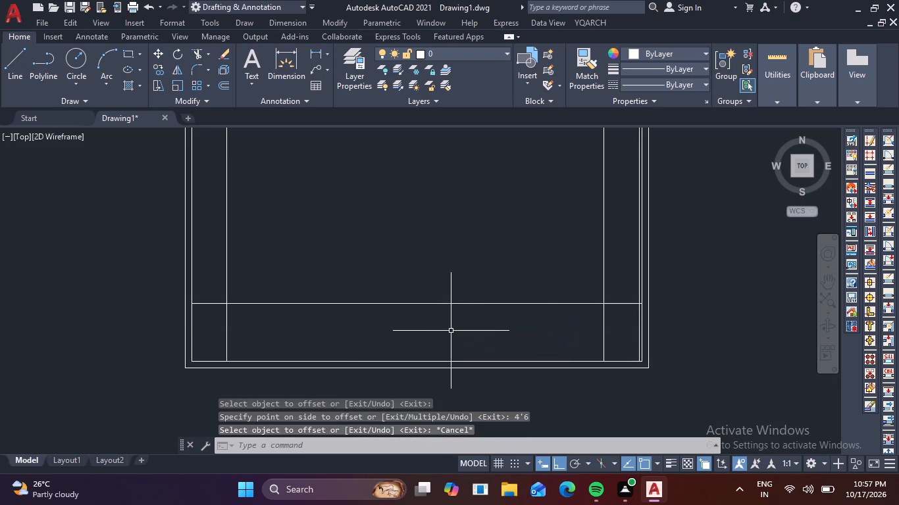
Trim the overlapping ends of the inward-offset layout lines at the bottom-left corner of the inner rectangle.
text(re)
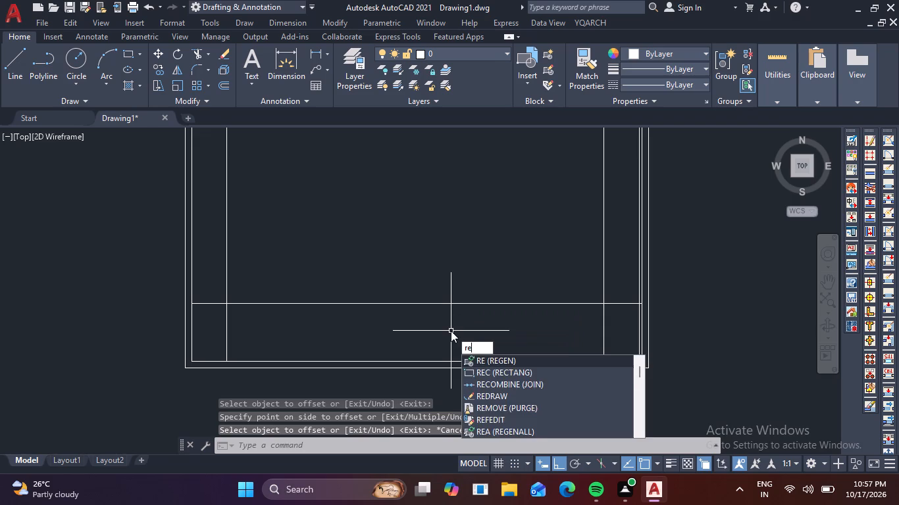
key(Escape)
text(tr)
key(space)
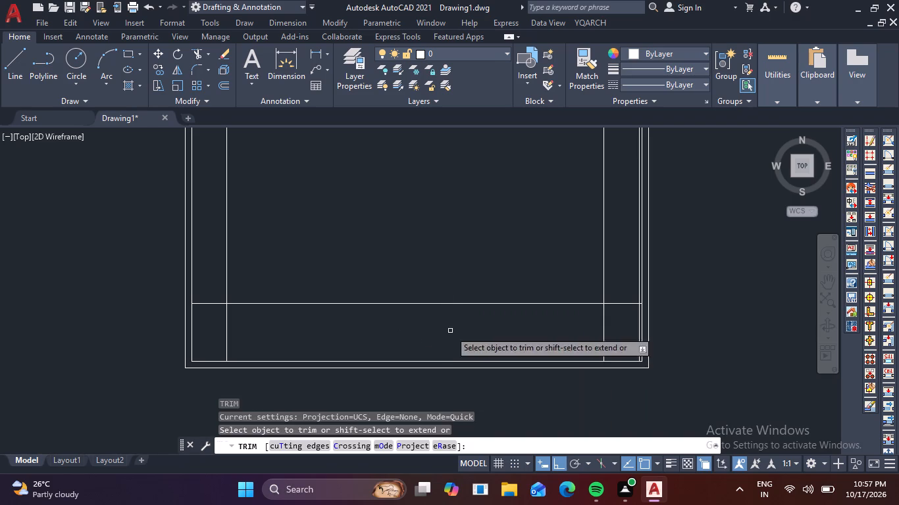
scroll(215, 300, up, 3)
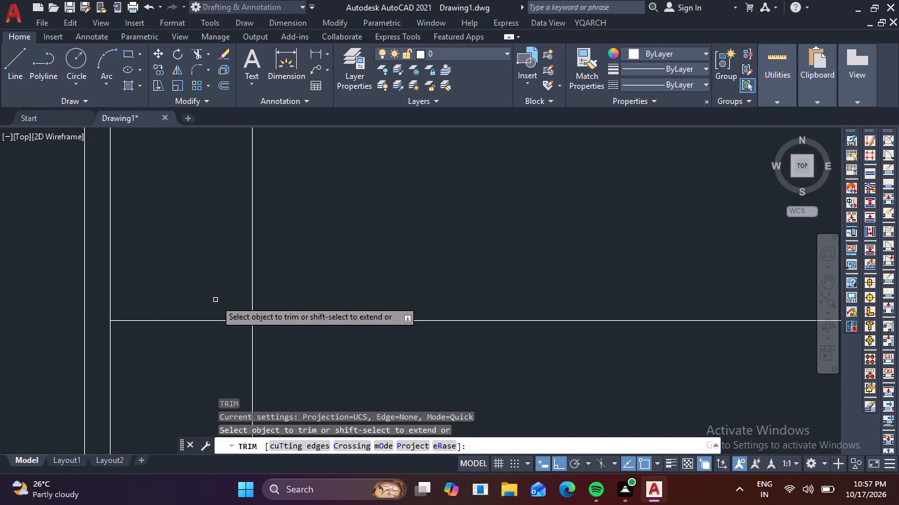
click(215, 300)
click(280, 378)
scroll(281, 379, down, 4)
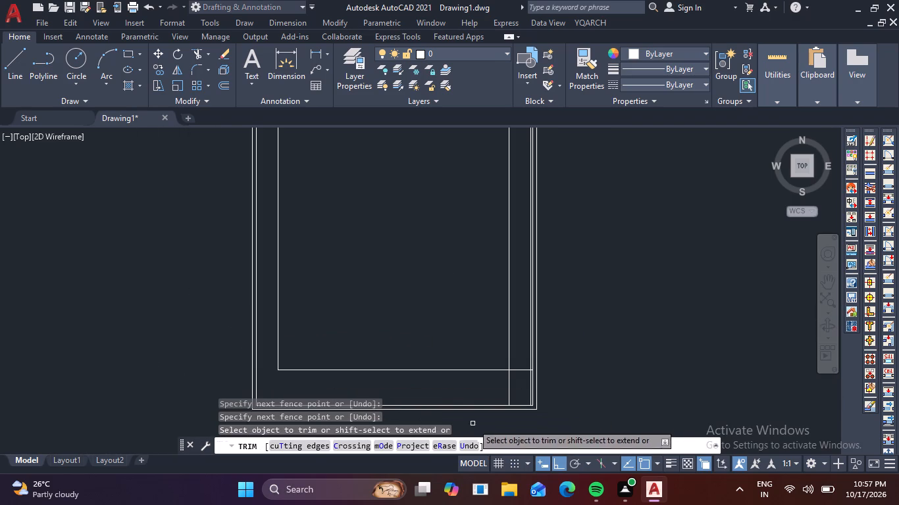
Trim the layout lines' overlapping ends at the inner rectangle's bottom-right corner, including the stub between the two closely spaced right wall lines.
middle_drag(482, 385, 396, 333)
scroll(436, 332, up, 3)
click(434, 269)
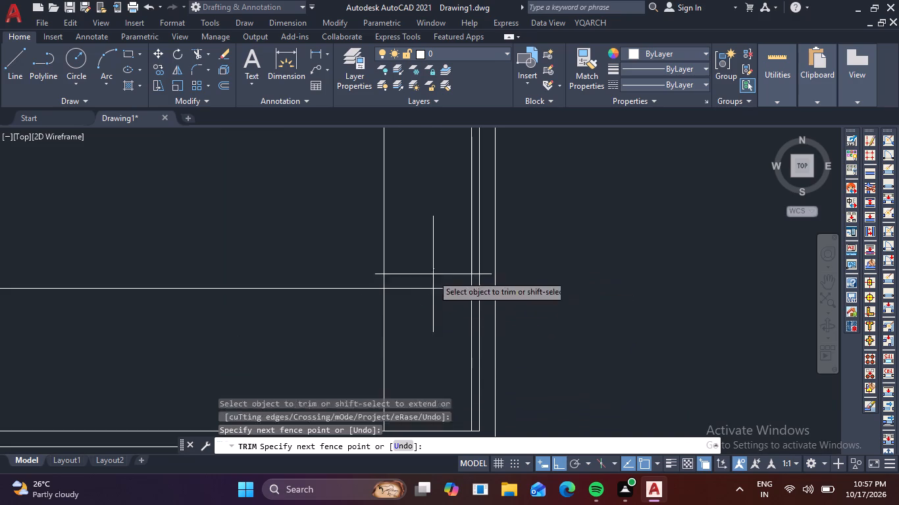
click(375, 352)
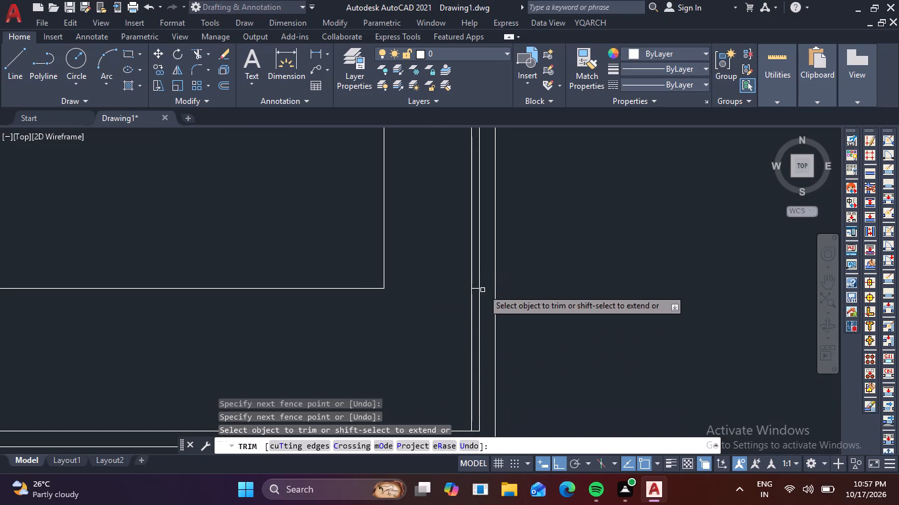
scroll(485, 285, up, 3)
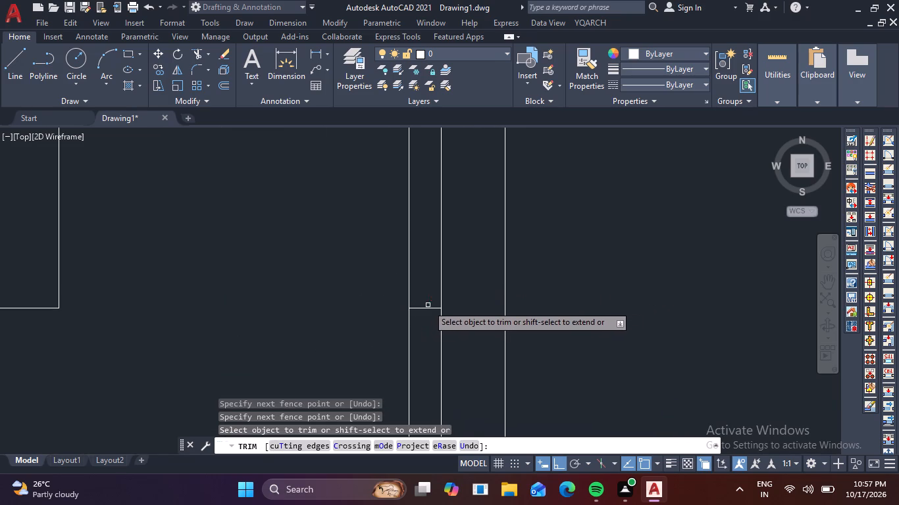
click(428, 305)
click(419, 322)
scroll(422, 320, down, 4)
Trim the overlapping ends of the layout lines at the top-right corner of the inner rectangle.
middle_drag(488, 386, 556, 245)
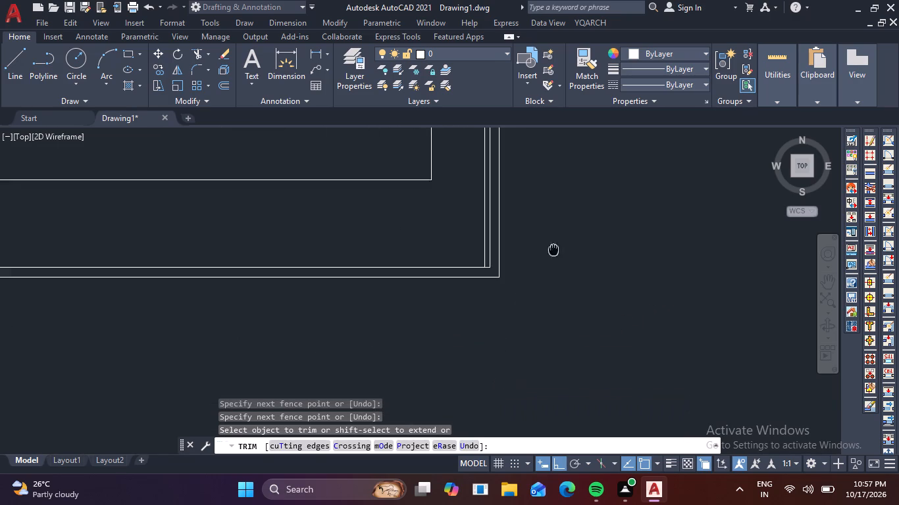
middle_drag(556, 245, 558, 240)
middle_drag(494, 285, 793, 385)
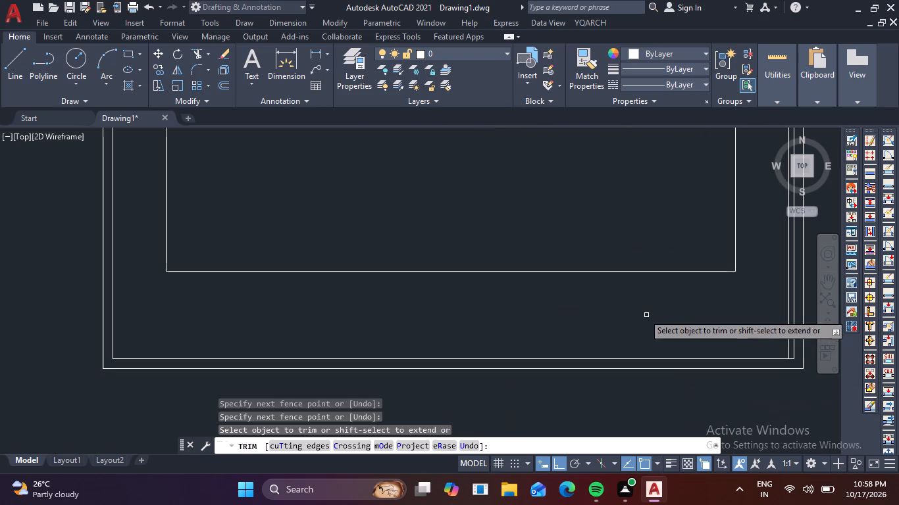
middle_drag(679, 292, 644, 410)
scroll(623, 325, down, 3)
middle_drag(638, 291, 579, 379)
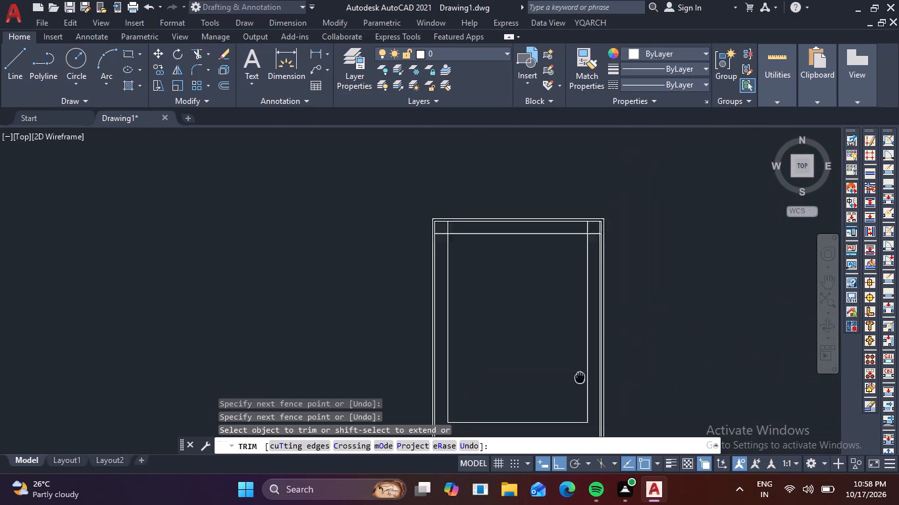
middle_drag(579, 379, 579, 381)
scroll(565, 234, up, 5)
click(617, 249)
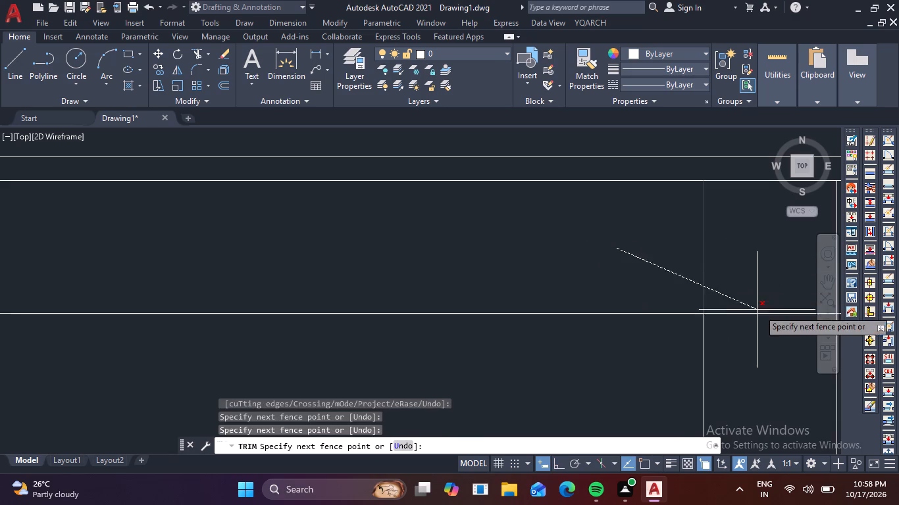
click(771, 319)
middle_drag(763, 310, 539, 237)
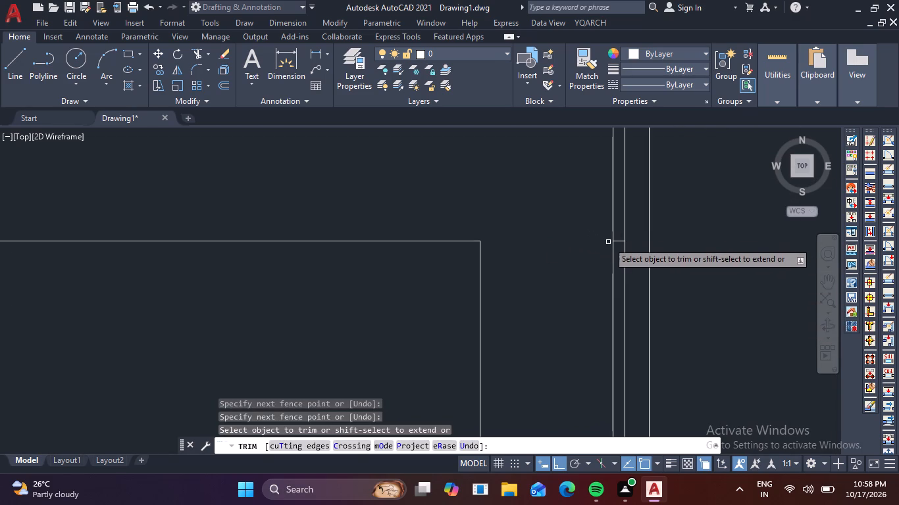
Remove the extra line 3 inches inside the inner right wall line, along with the short leftover stub beside it.
click(611, 242)
click(612, 240)
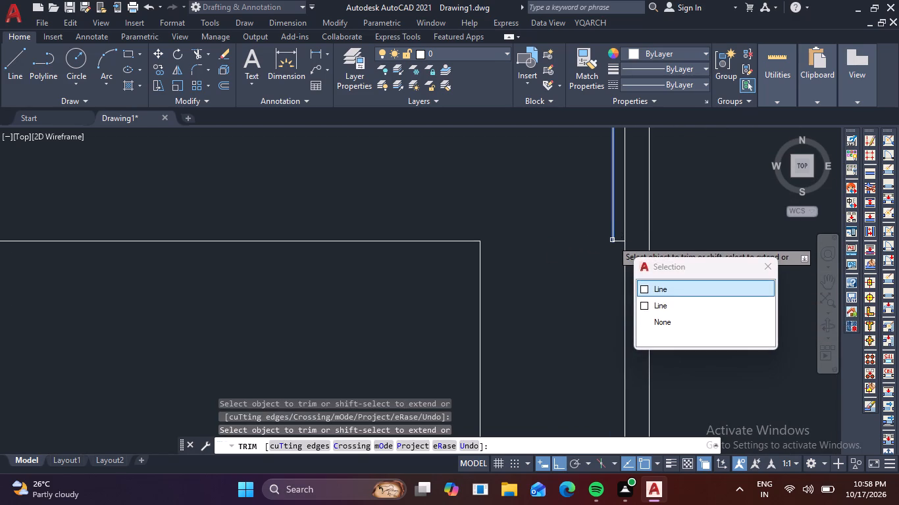
click(612, 240)
click(613, 242)
click(613, 242)
click(614, 243)
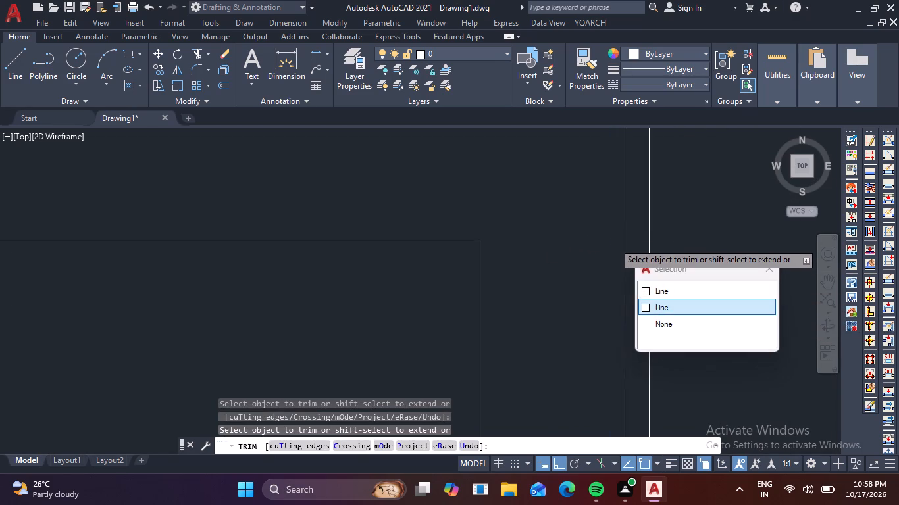
scroll(611, 247, down, 4)
click(596, 268)
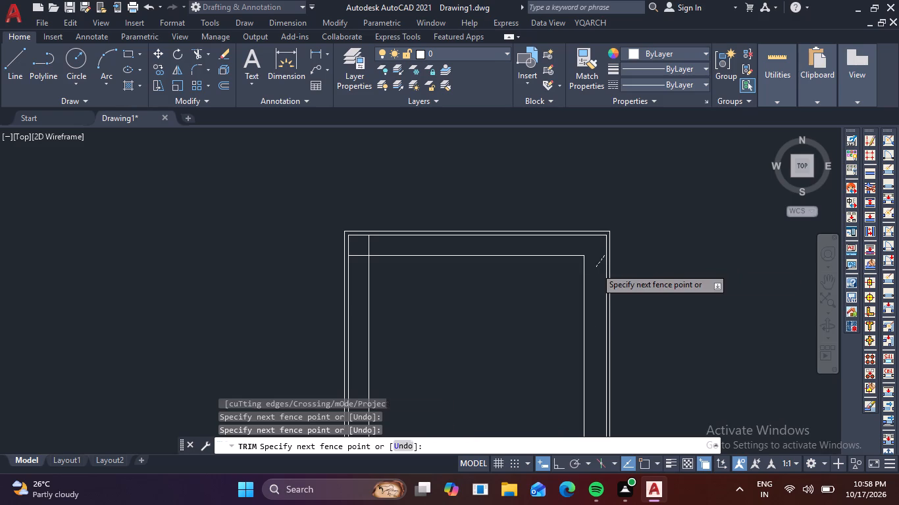
Trim the overlapping ends of the layout lines at the top-left corner of the inner rectangle.
middle_drag(604, 281, 589, 183)
middle_drag(587, 175, 586, 142)
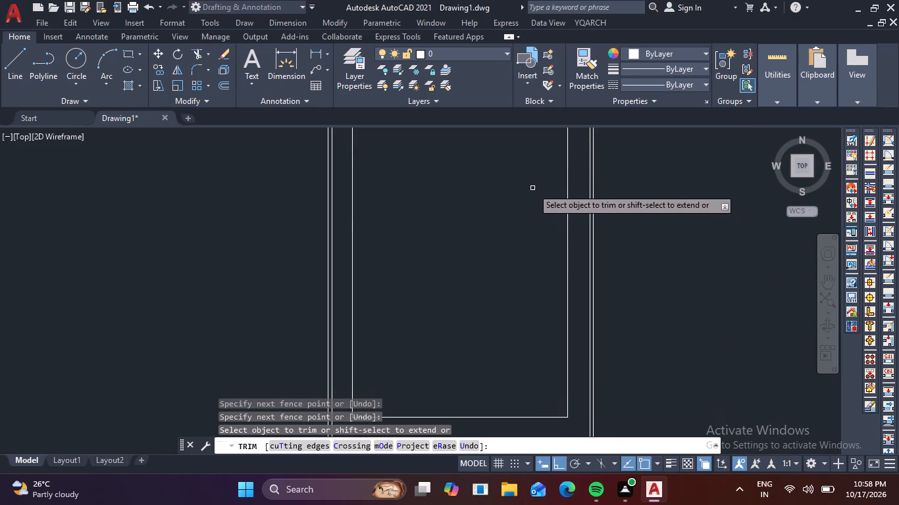
middle_drag(535, 191, 573, 414)
scroll(392, 351, up, 4)
middle_drag(431, 293, 521, 278)
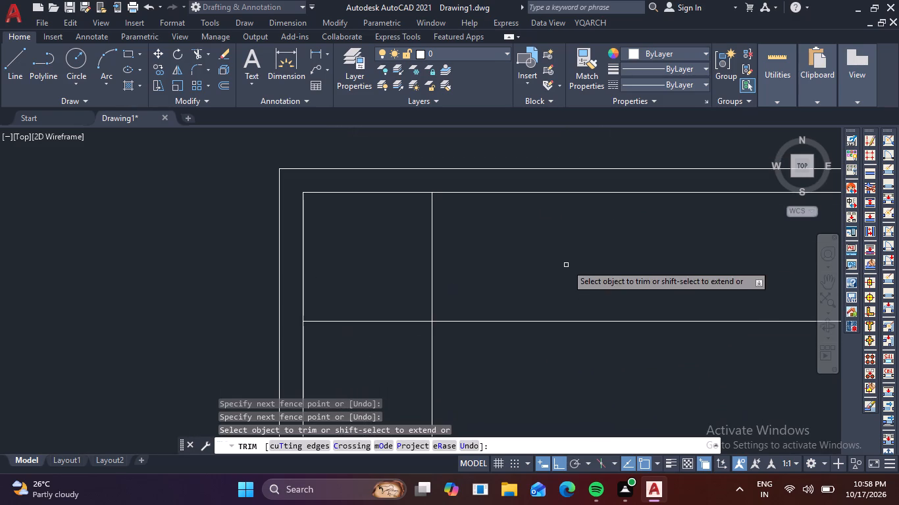
click(487, 262)
click(339, 348)
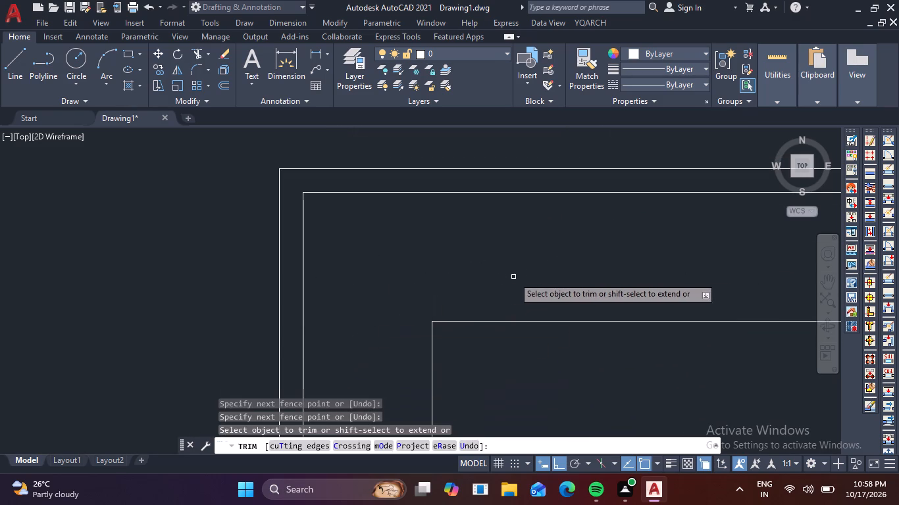
key(Escape)
key(Escape)
scroll(555, 315, down, 1)
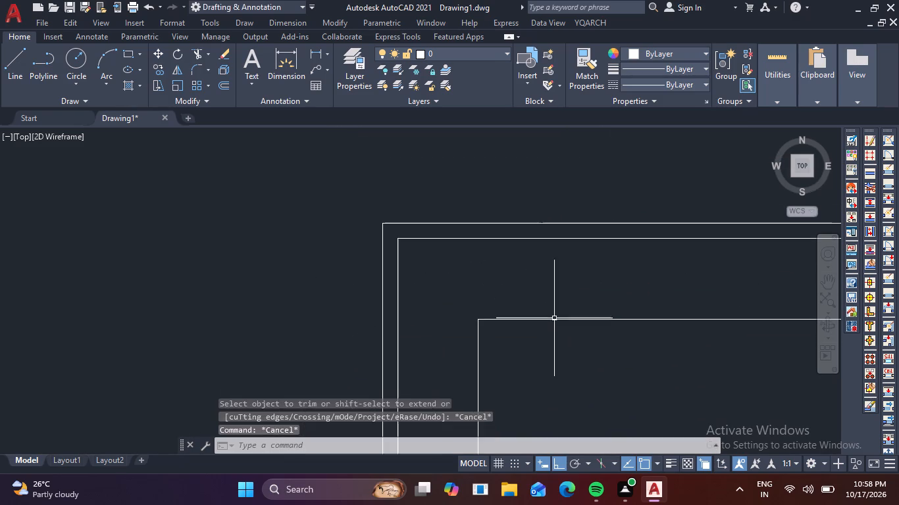
Offset all four sides of the inner rectangle 9" toward the inside.
middle_drag(566, 375, 230, 200)
scroll(255, 199, down, 2)
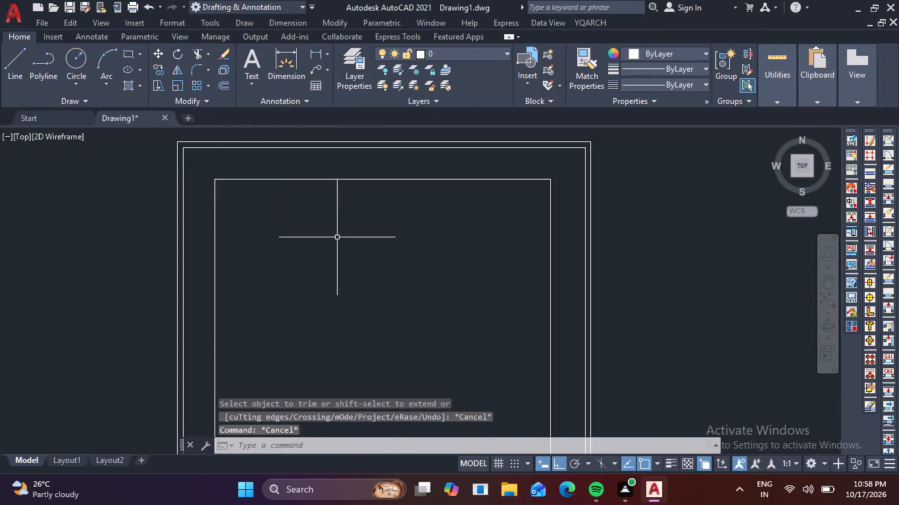
scroll(330, 239, down, 2)
middle_drag(346, 249, 382, 199)
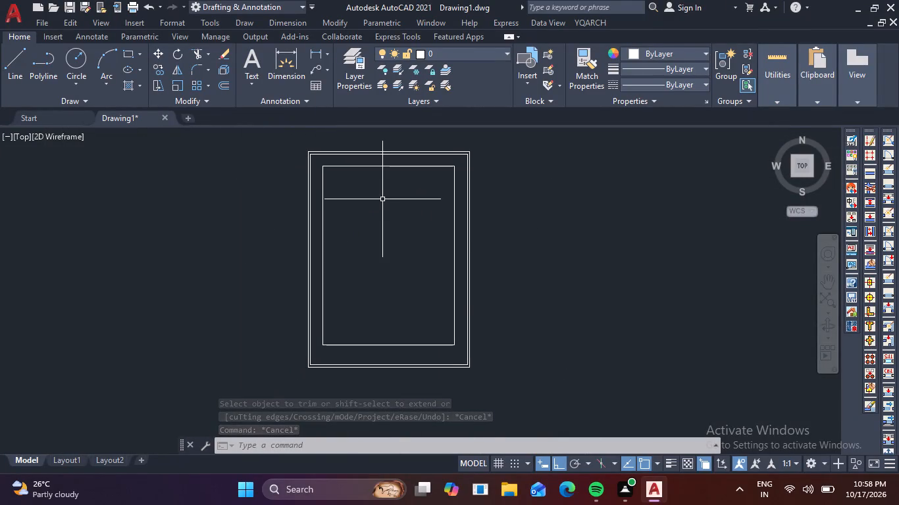
key(o)
key(Return)
key(9)
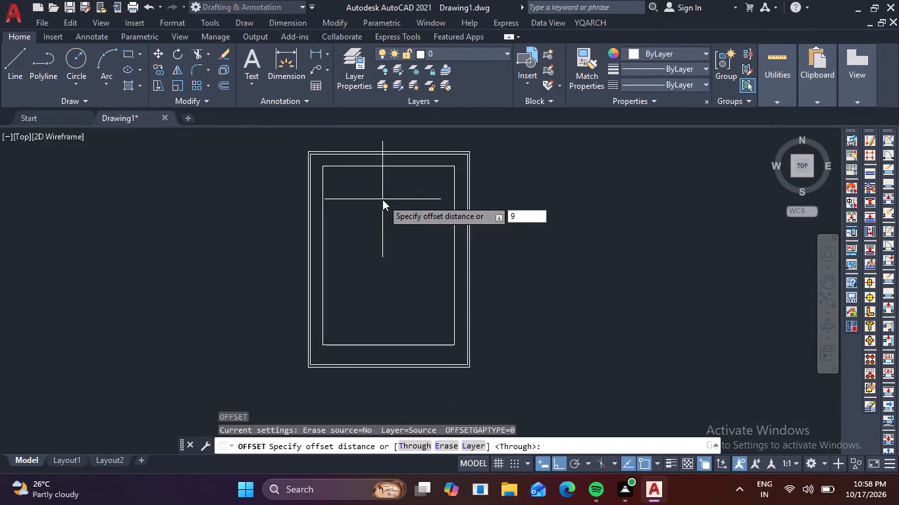
key(Return)
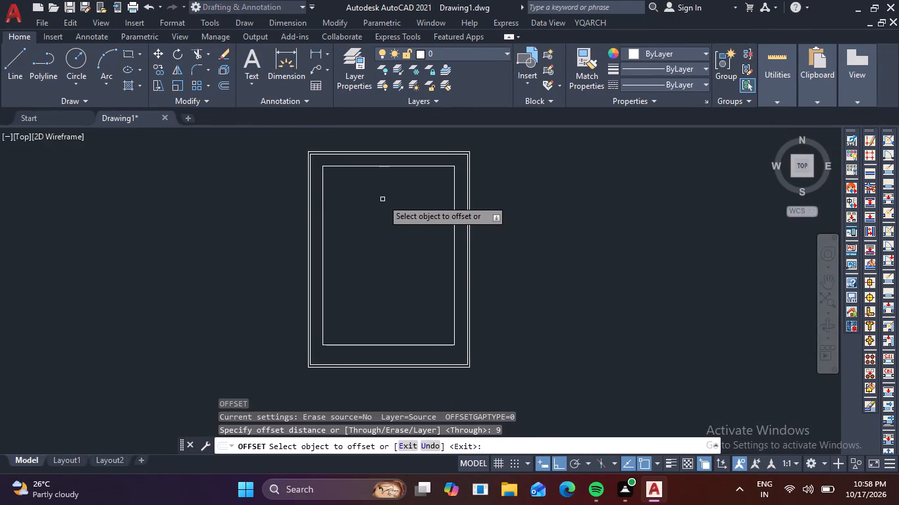
click(404, 166)
click(367, 230)
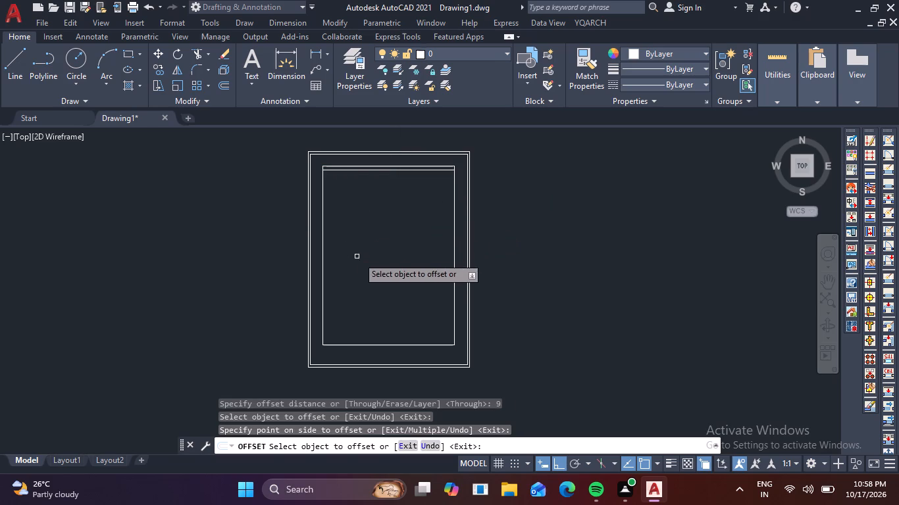
click(455, 256)
click(408, 256)
click(417, 345)
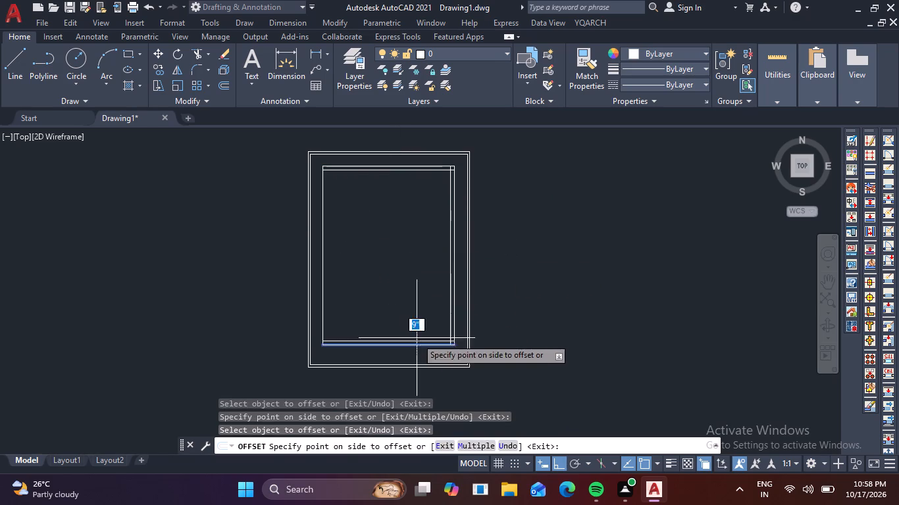
click(414, 316)
click(322, 306)
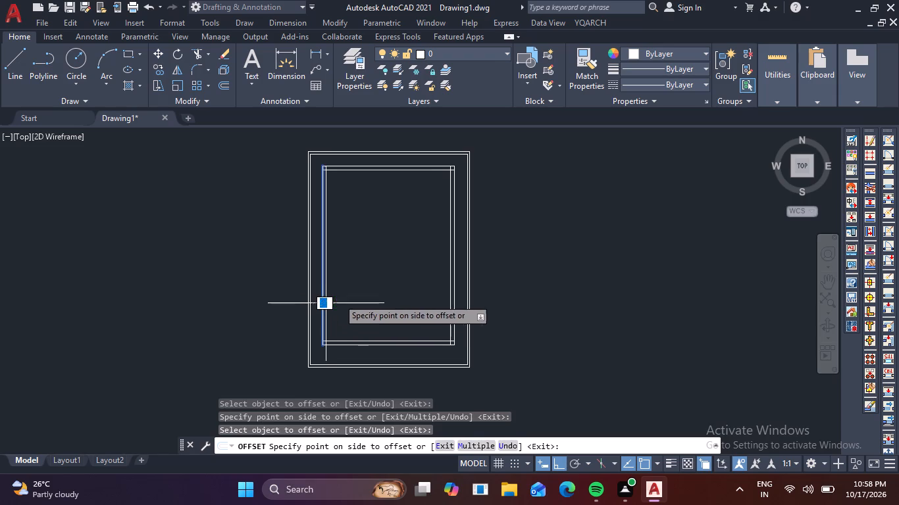
click(371, 304)
key(Escape)
Trim the overlapping ends of the 9" offset lines at the two bottom corners of the inner rectangle.
text(tr)
key(space)
scroll(338, 343, up, 5)
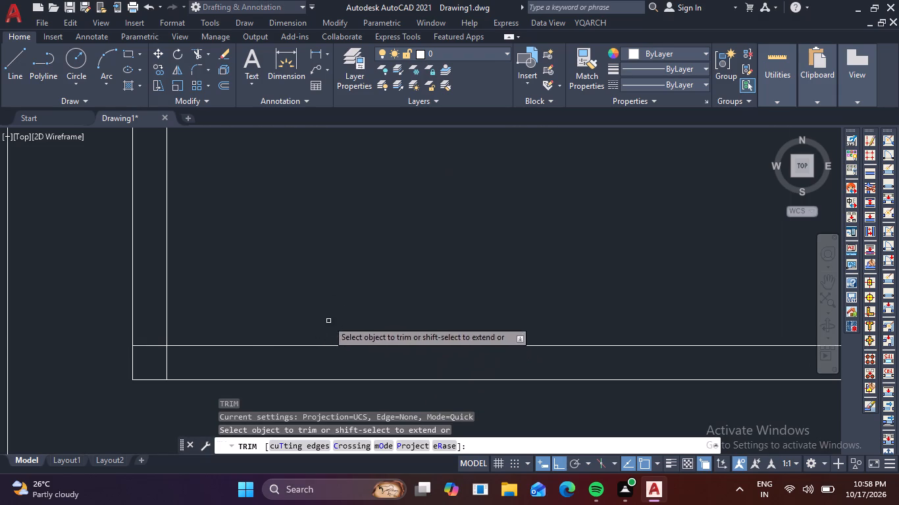
middle_drag(330, 309, 408, 239)
scroll(359, 283, up, 1)
click(112, 287)
click(151, 338)
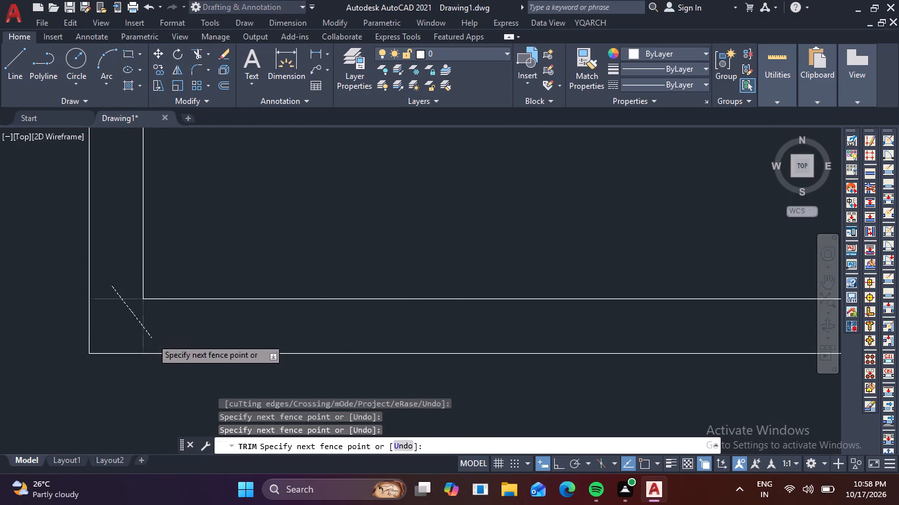
scroll(194, 329, down, 4)
scroll(490, 327, up, 4)
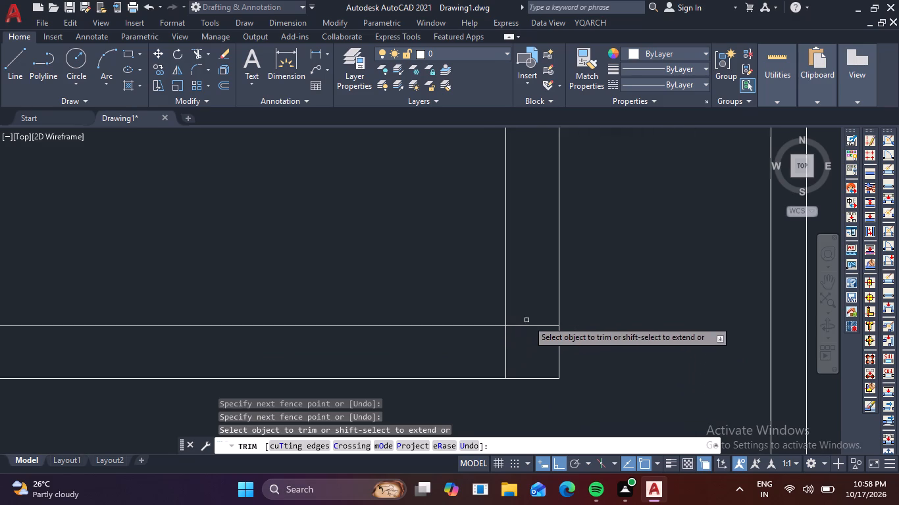
click(533, 318)
click(470, 373)
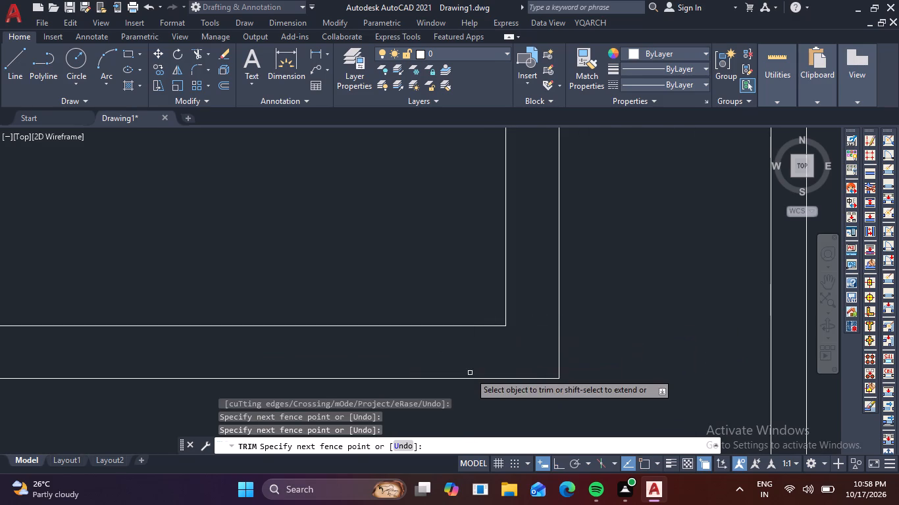
Trim the overlapping ends of the 9" offset lines at the two top corners of the inner rectangle.
scroll(470, 373, down, 5)
middle_drag(442, 240, 384, 377)
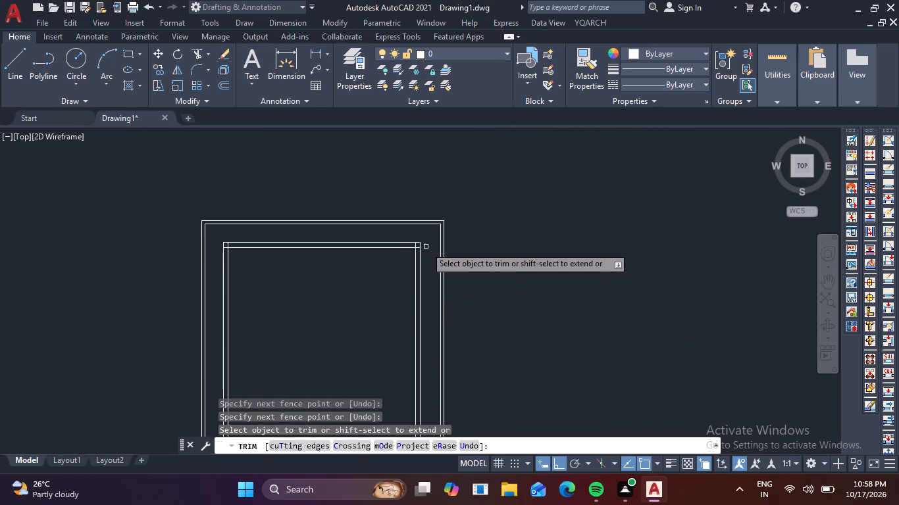
scroll(421, 241, up, 4)
click(367, 268)
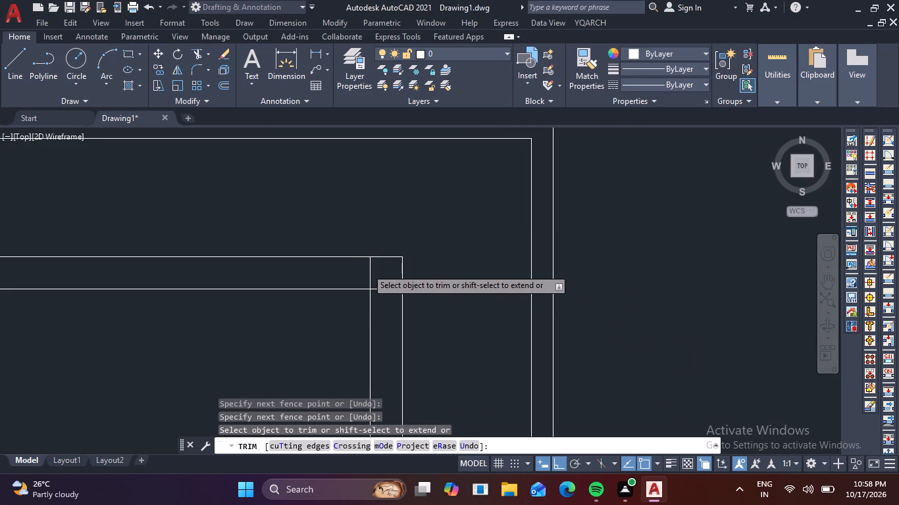
click(391, 301)
scroll(391, 301, down, 5)
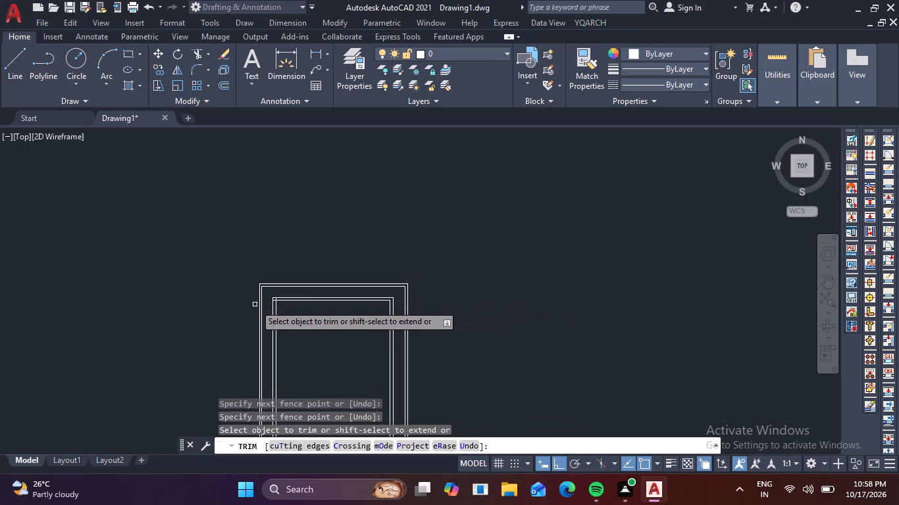
scroll(257, 301, up, 5)
middle_drag(375, 274, 440, 153)
scroll(392, 245, up, 1)
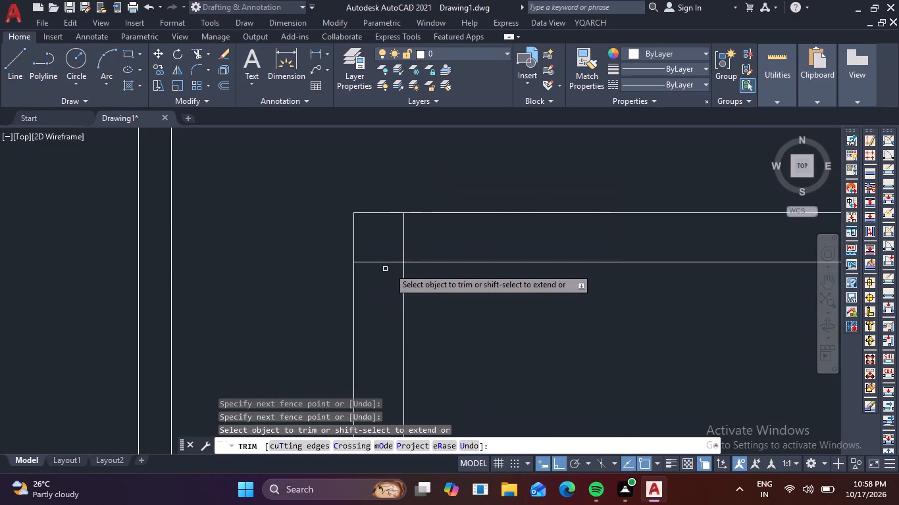
click(419, 236)
click(359, 276)
scroll(399, 258, down, 5)
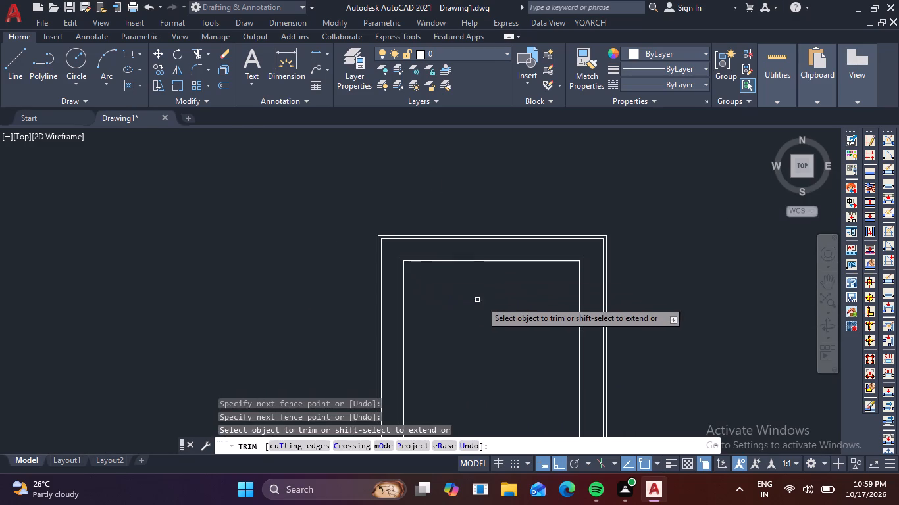
key(Escape)
Offset the inside line of the inner building's top wall 18' downward.
scroll(487, 305, down, 2)
middle_drag(487, 305, 466, 256)
scroll(463, 260, up, 2)
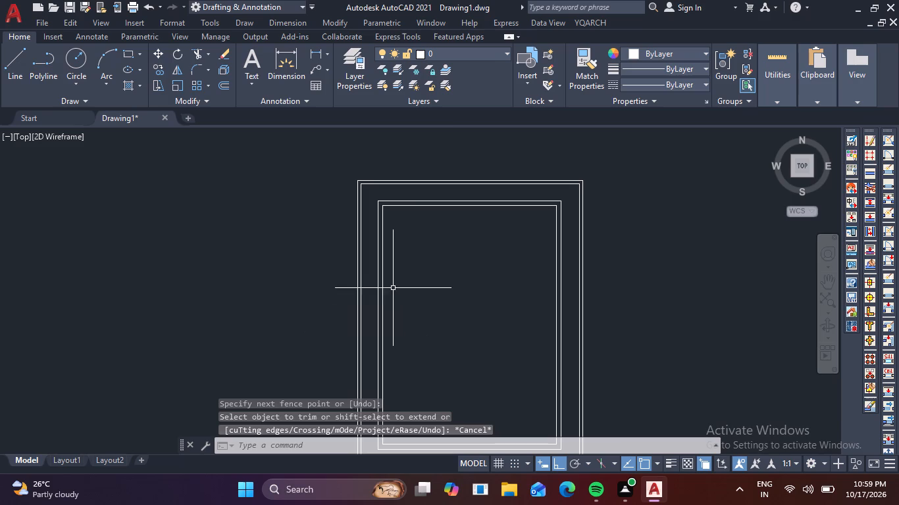
key(o)
key(Return)
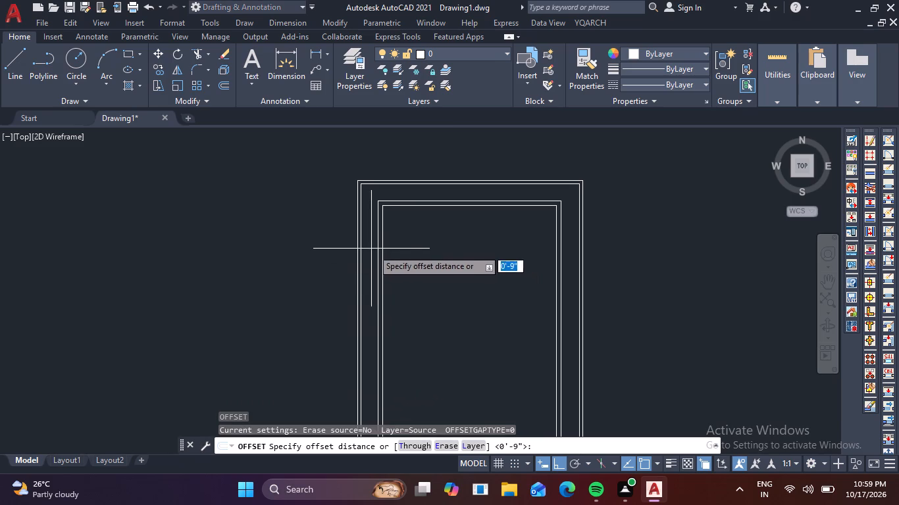
key(1)
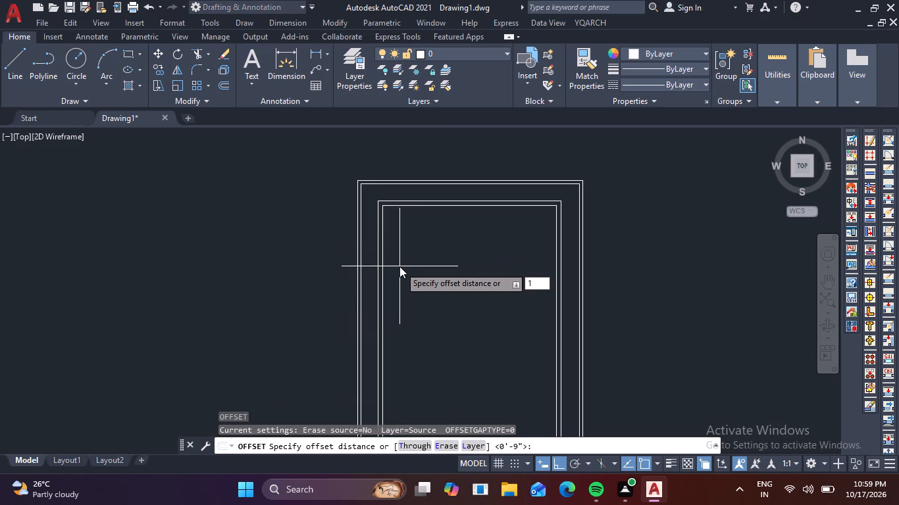
key(8)
key(apostrophe)
key(Return)
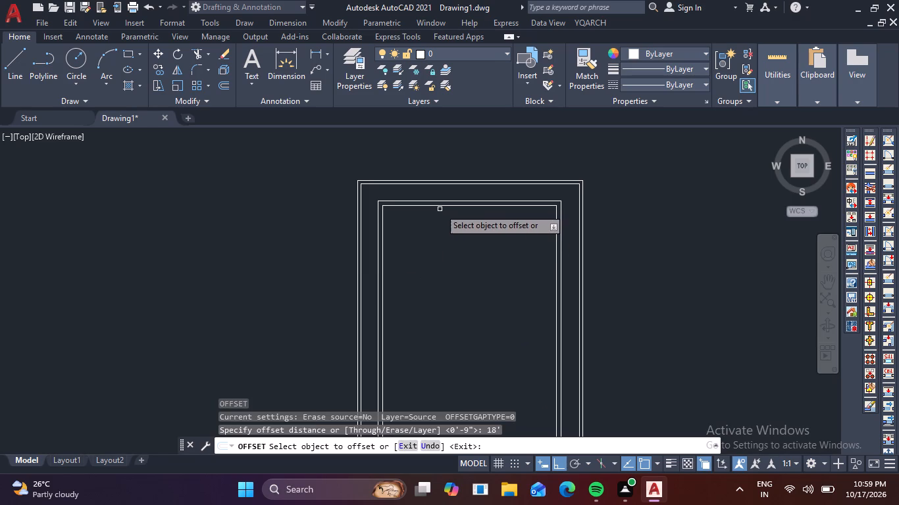
click(445, 205)
click(431, 279)
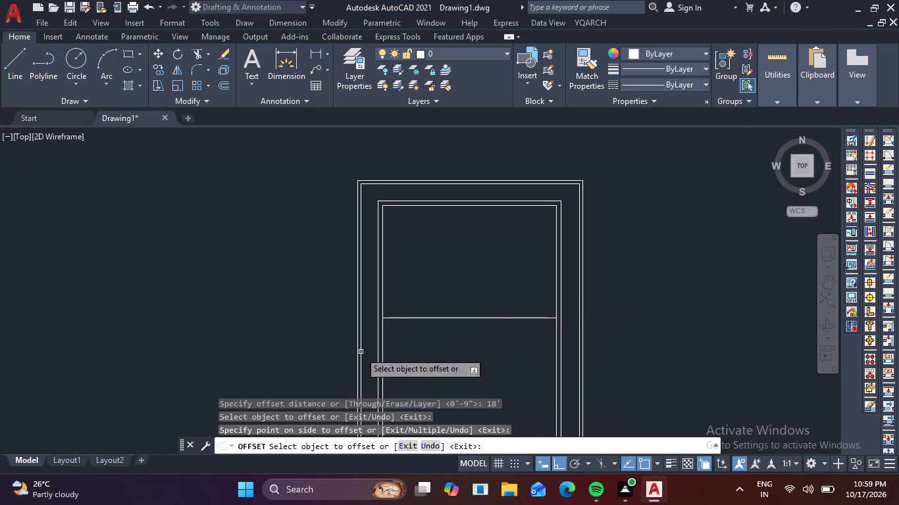
Offset the new horizontal line 4-1/2" downward to give the partition its thickness.
click(451, 317)
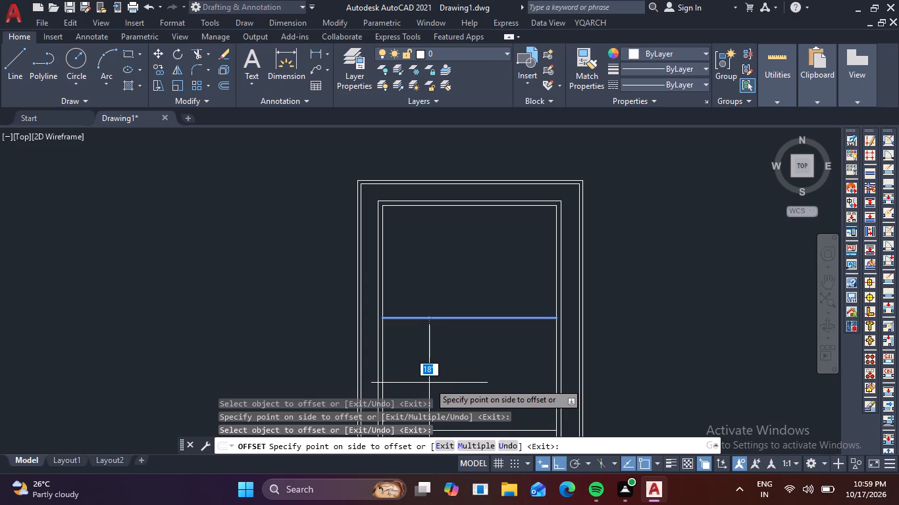
key(4)
key(minus)
key(1)
text(/2)
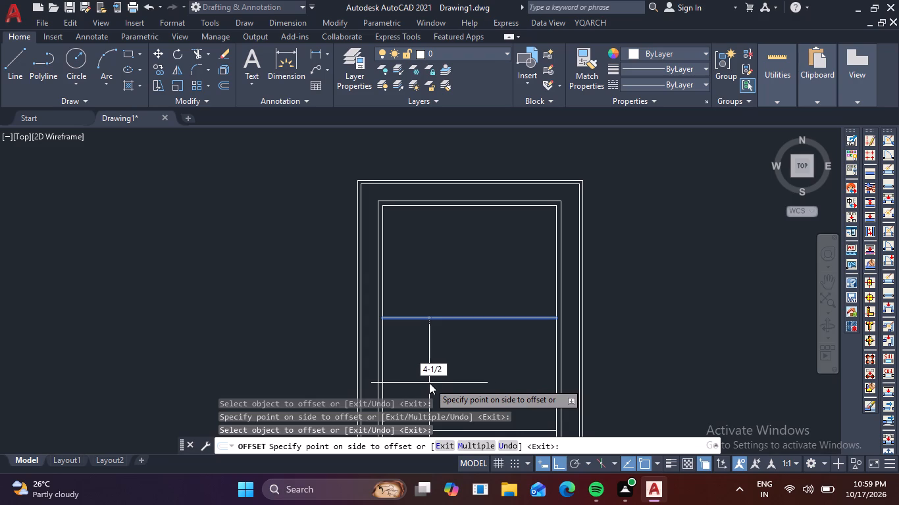
key(Return)
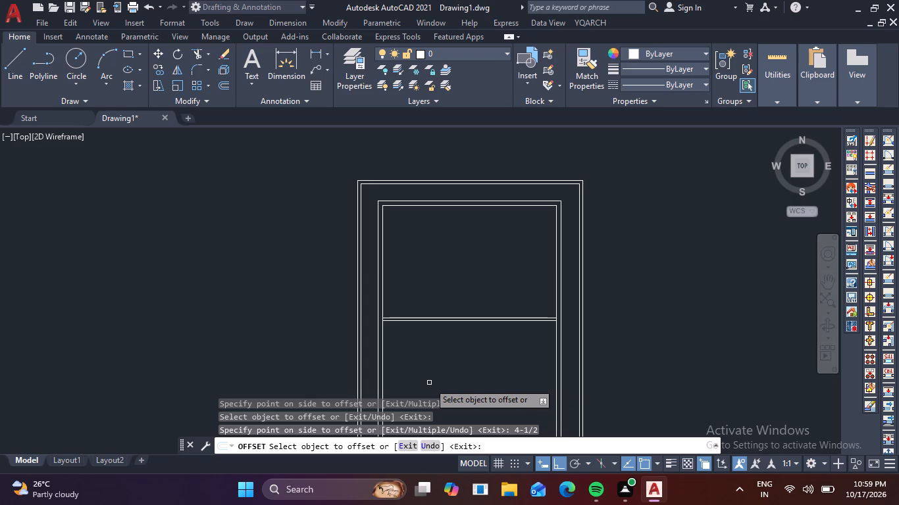
Offset the inside line of the inner building's left wall 18' toward the right wall.
click(383, 272)
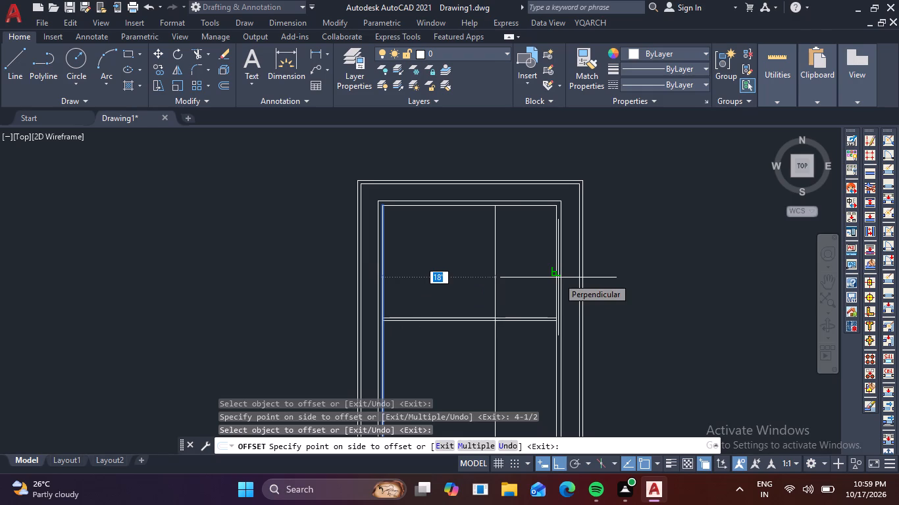
key(1)
key(8)
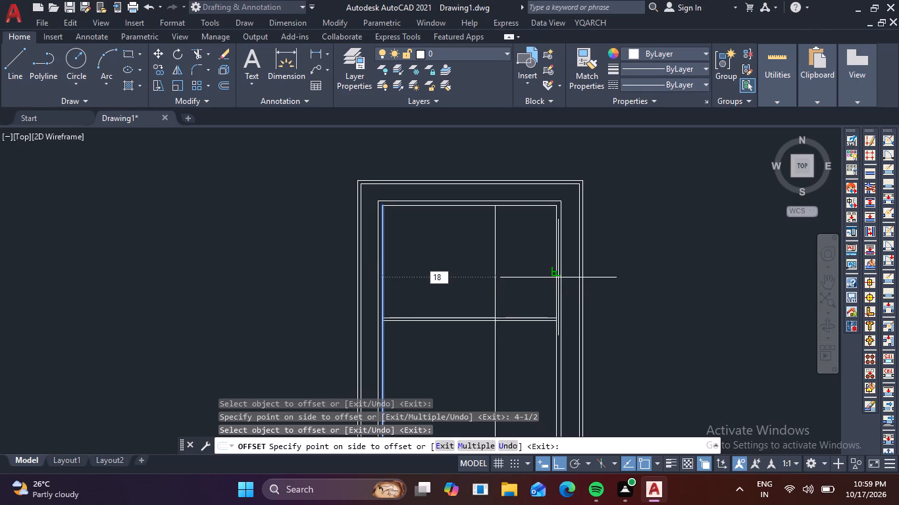
key(apostrophe)
key(Return)
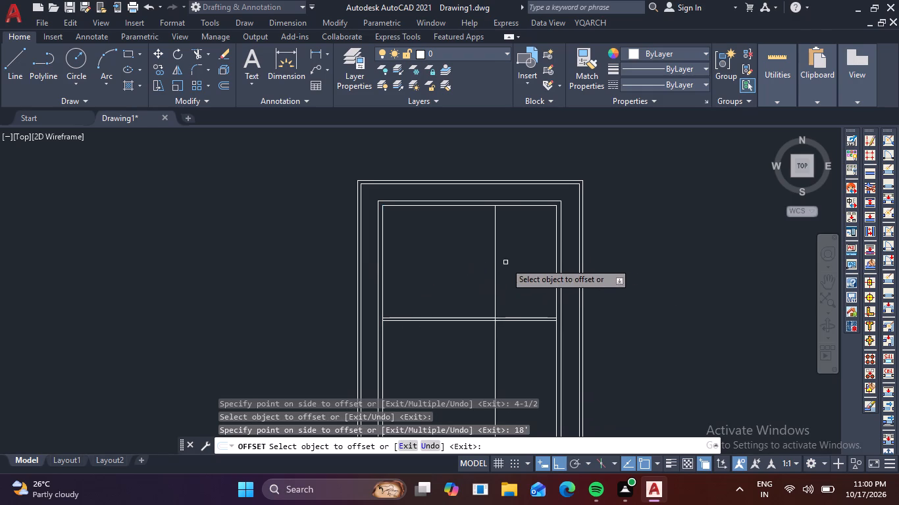
Offset the new vertical line 4-1/2" toward the right wall to give the vertical partition its thickness.
click(494, 256)
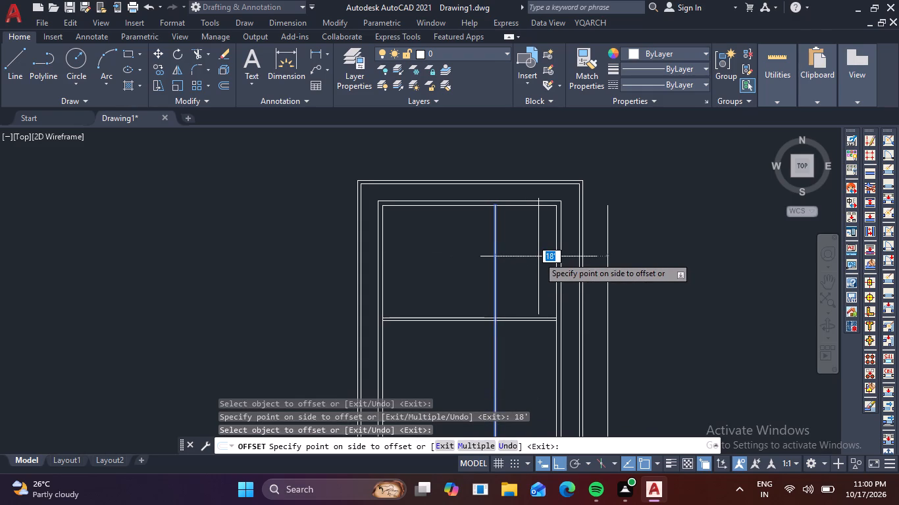
key(4)
text(-1)
text(/2)
key(Return)
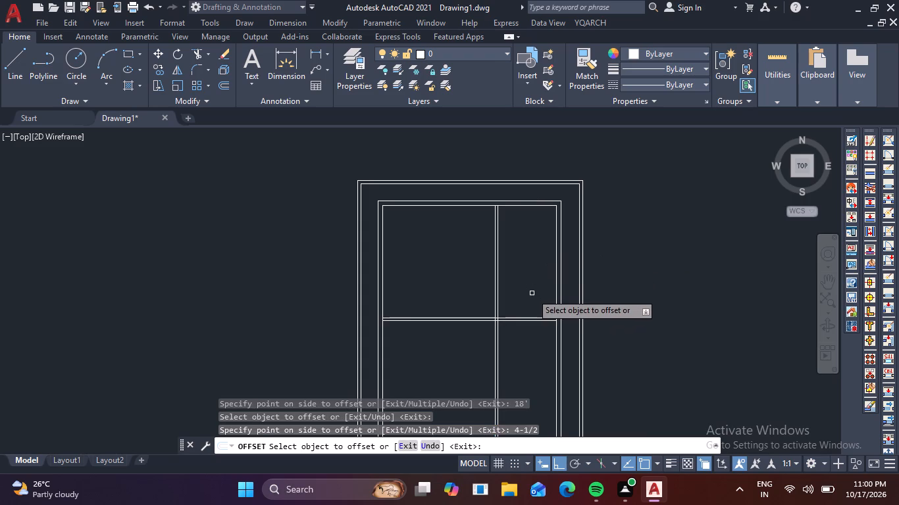
key(Escape)
Trim away both vertical partition lines below the horizontal partition.
text(tr)
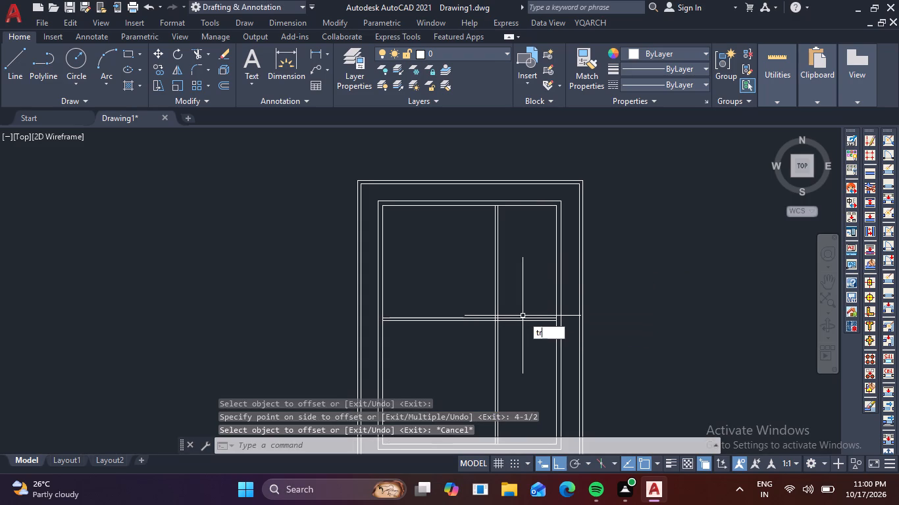
key(space)
drag(501, 360, 467, 355)
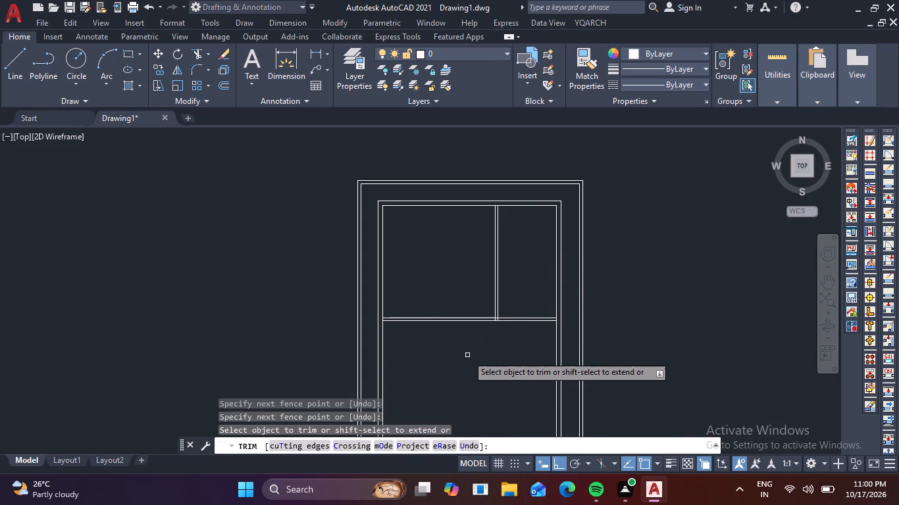
key(Escape)
key(Escape)
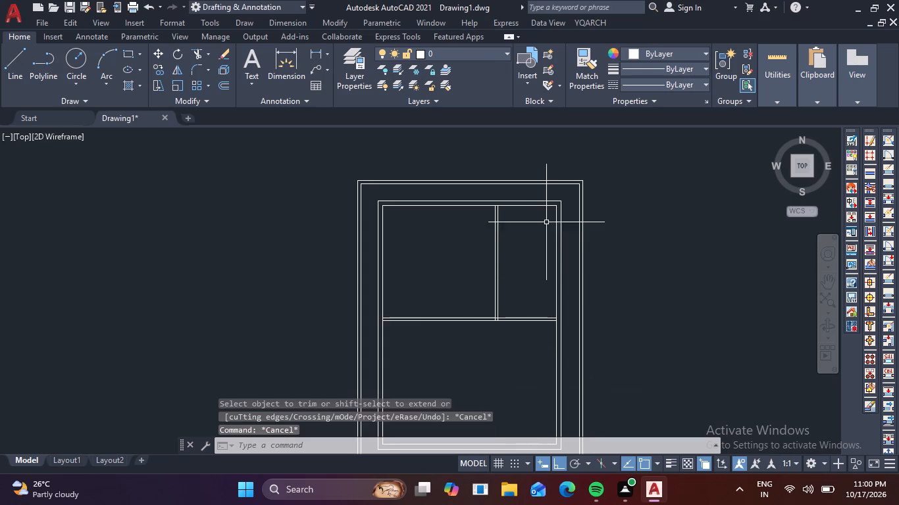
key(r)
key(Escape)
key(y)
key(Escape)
Trim the top wall's inside line between the two vertical partition lines so the partition opens into the wall.
text(tr)
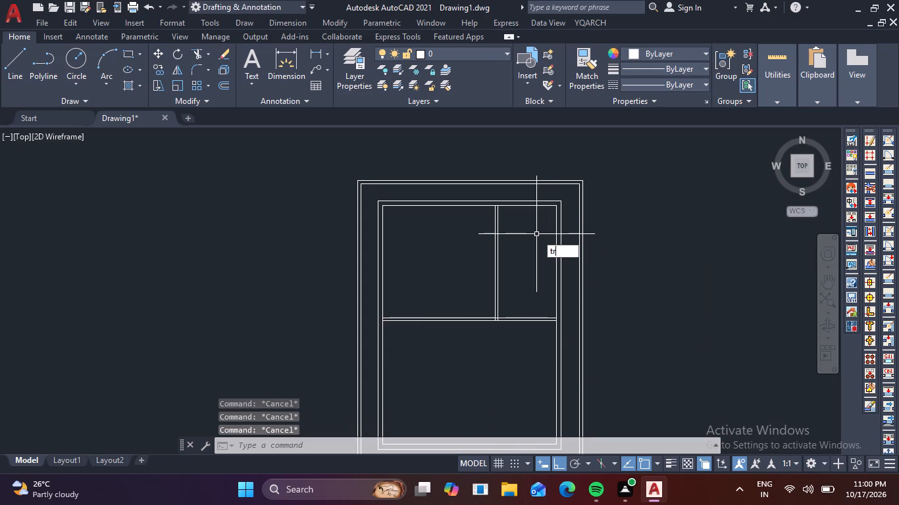
key(space)
scroll(474, 206, up, 5)
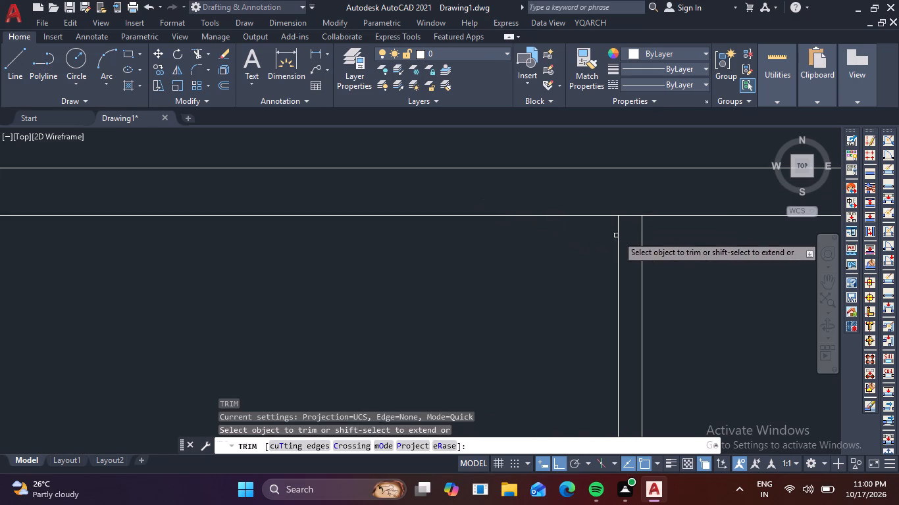
scroll(649, 216, up, 2)
drag(579, 218, 580, 221)
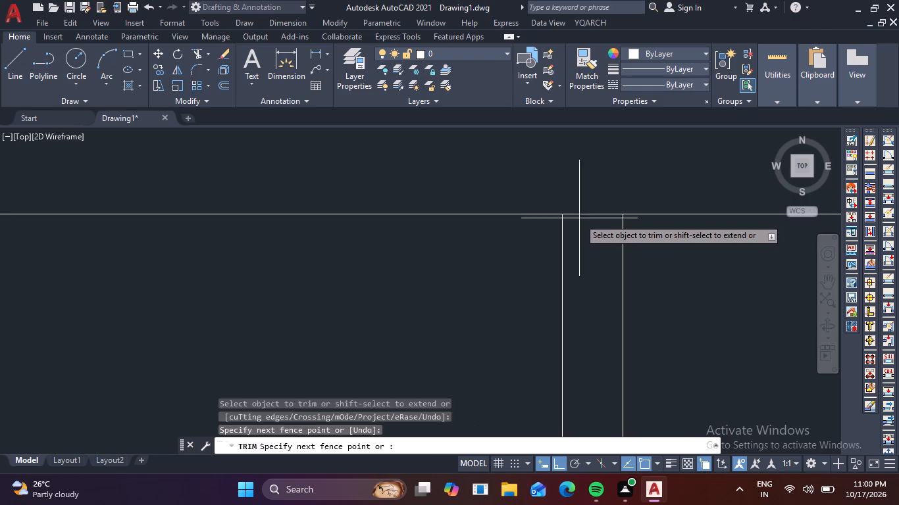
drag(580, 221, 583, 232)
drag(588, 210, 587, 204)
click(587, 204)
drag(587, 204, 585, 224)
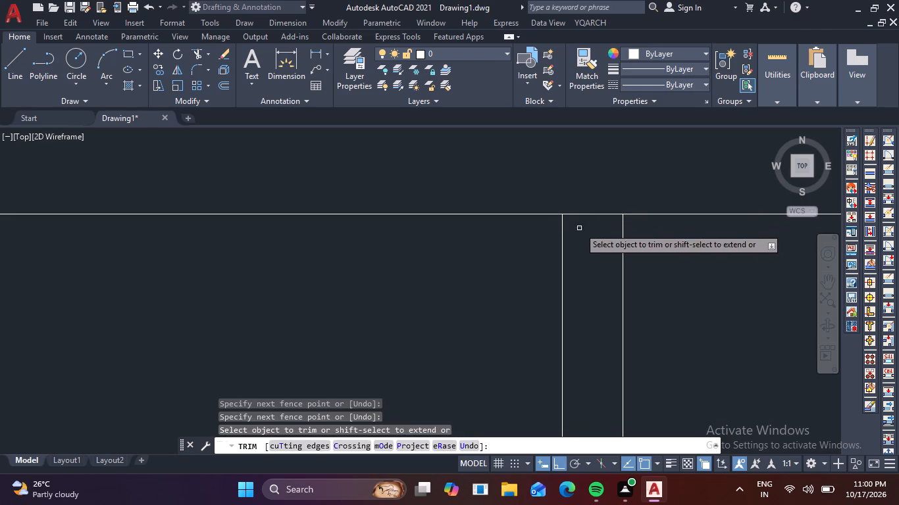
drag(591, 202, 592, 229)
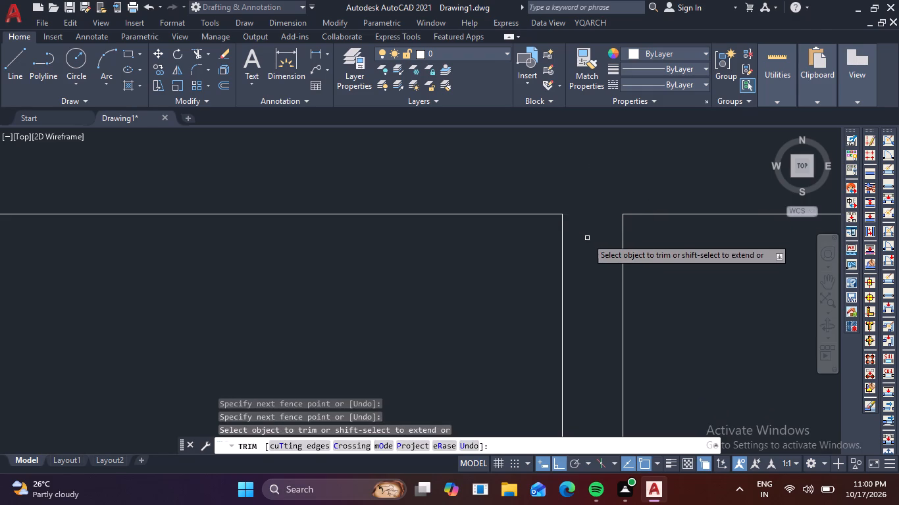
key(Escape)
Offset the top wall's inside line in the room right of the vertical partition 7'1-1/2" down into that room.
scroll(586, 239, down, 2)
middle_drag(690, 254, 259, 260)
scroll(278, 261, down, 1)
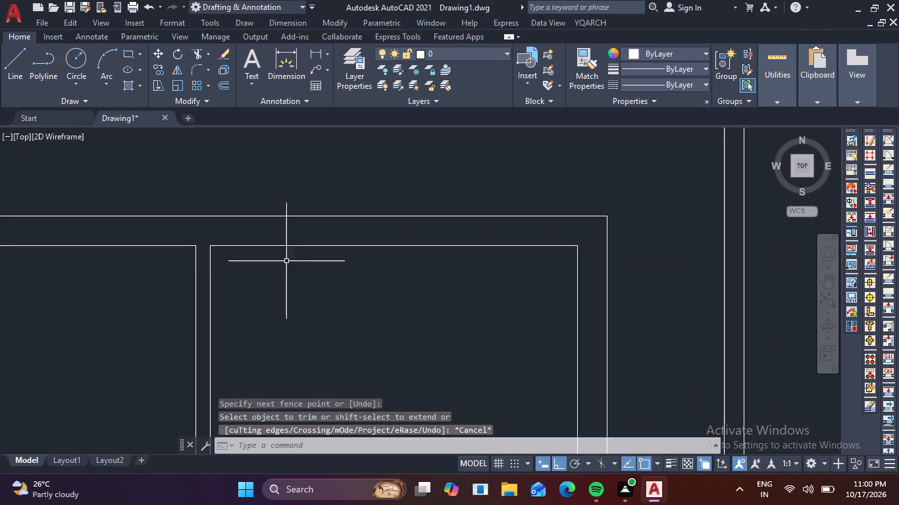
key(o)
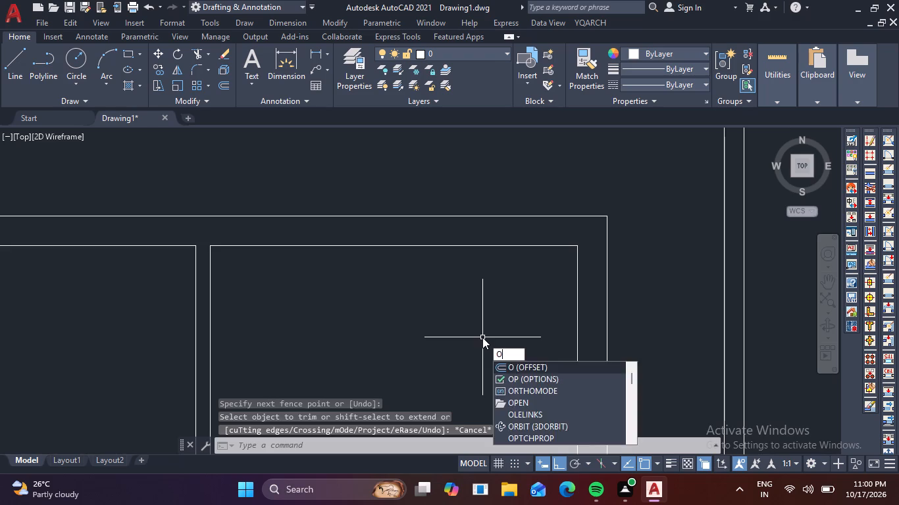
key(Return)
scroll(369, 298, down, 2)
middle_drag(420, 311, 419, 302)
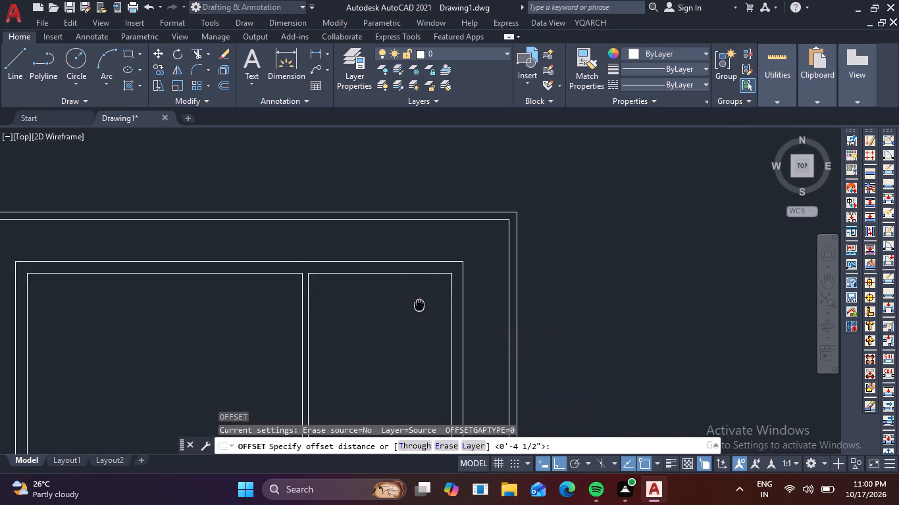
middle_drag(419, 302, 411, 261)
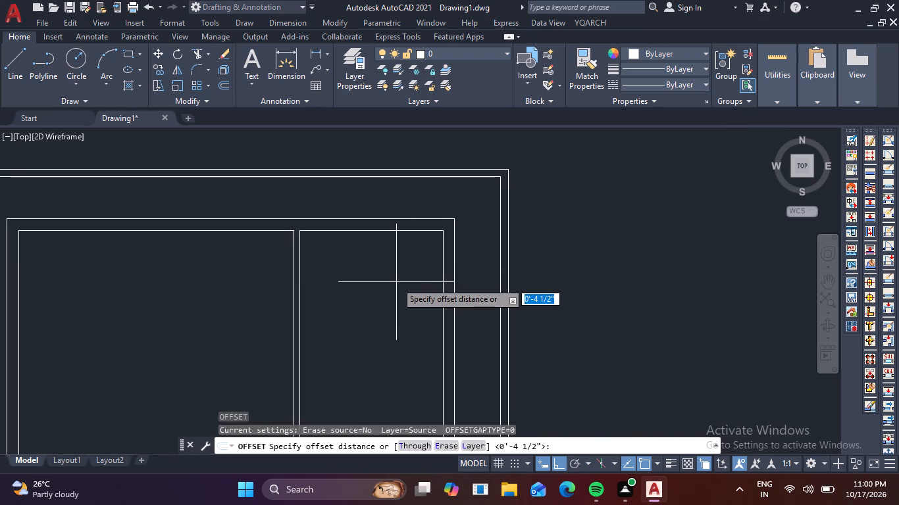
text(7'1)
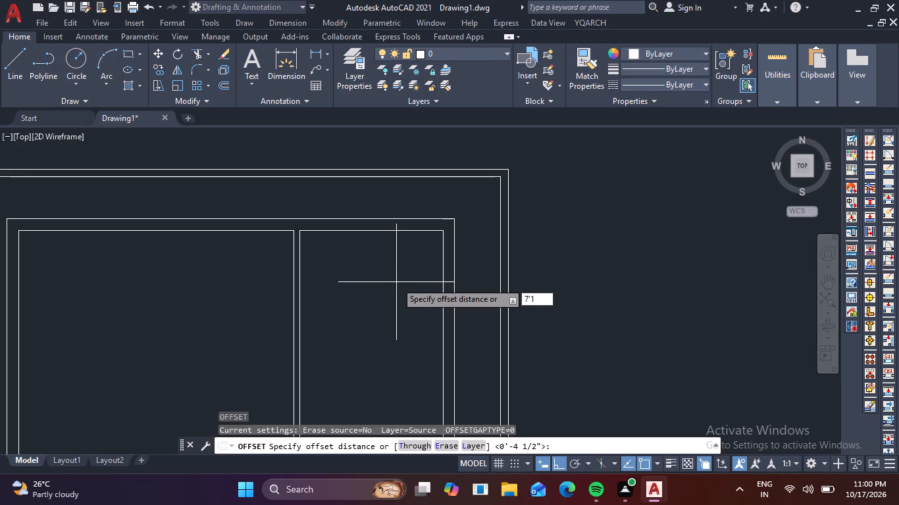
key(minus)
key(1)
text(/2)
key(Return)
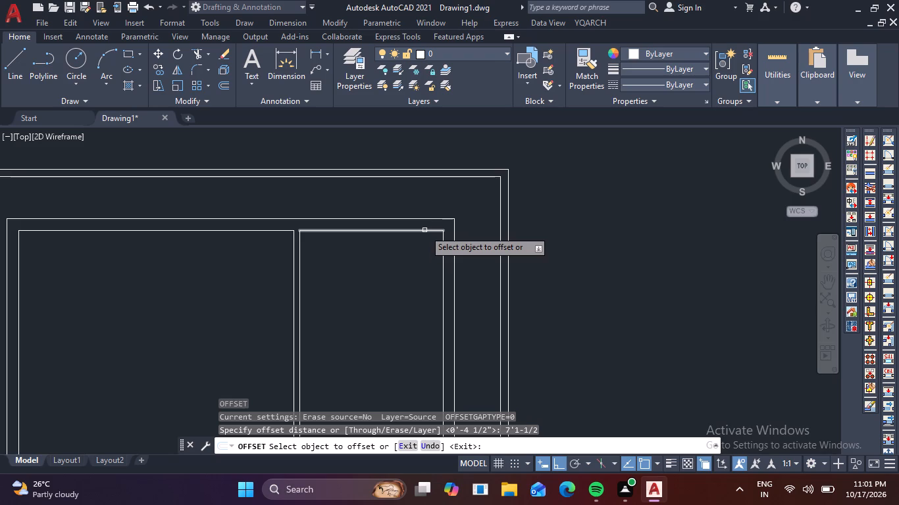
click(424, 230)
click(396, 333)
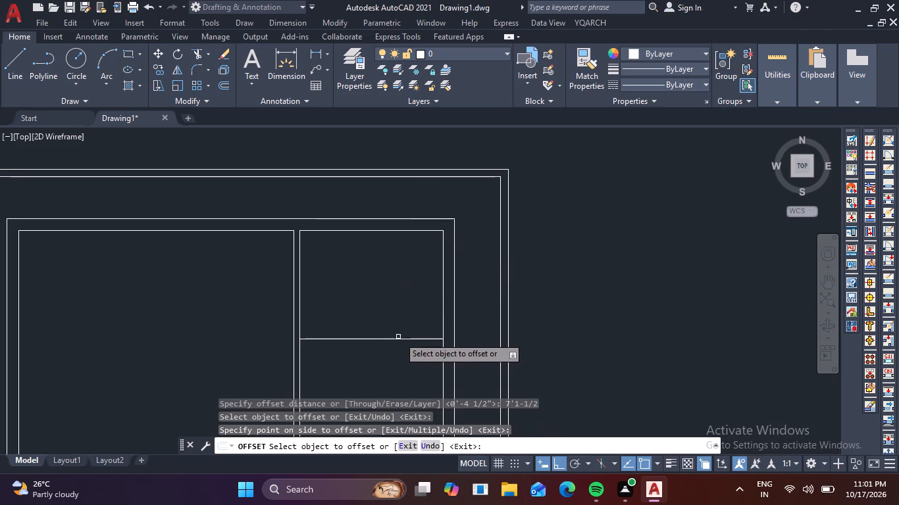
Offset the new horizontal line 4-1/2" downward to give the right-hand room's partition its thickness.
click(399, 338)
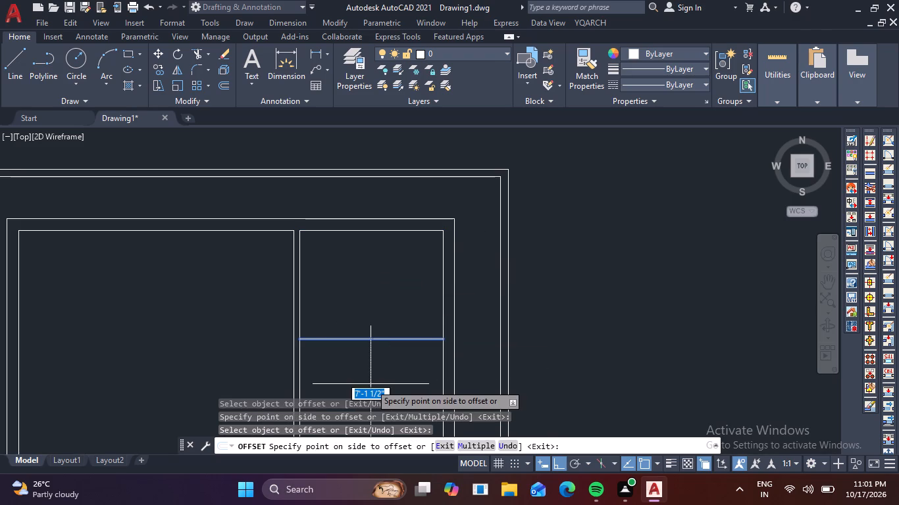
key(4)
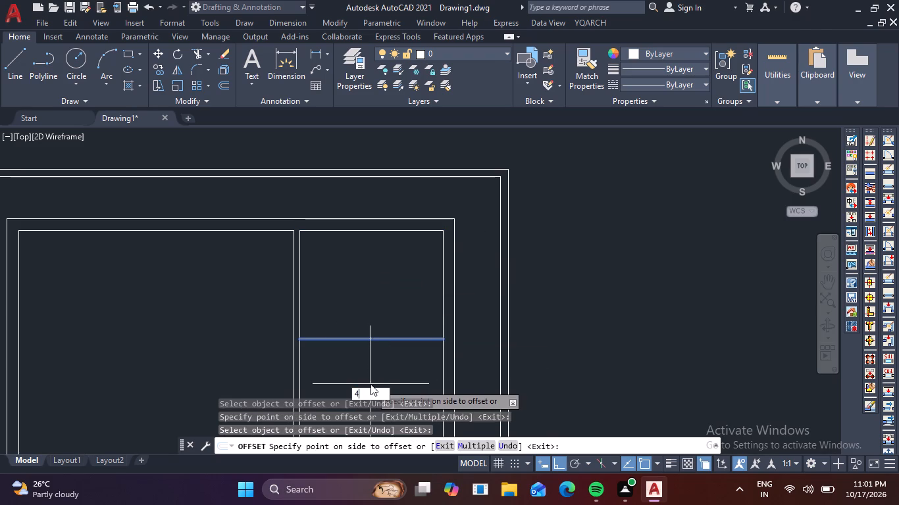
text(-1)
text(/2)
key(Return)
Quick-measure the inside dimensions of the large room left of the vertical partition.
scroll(399, 309, down, 1)
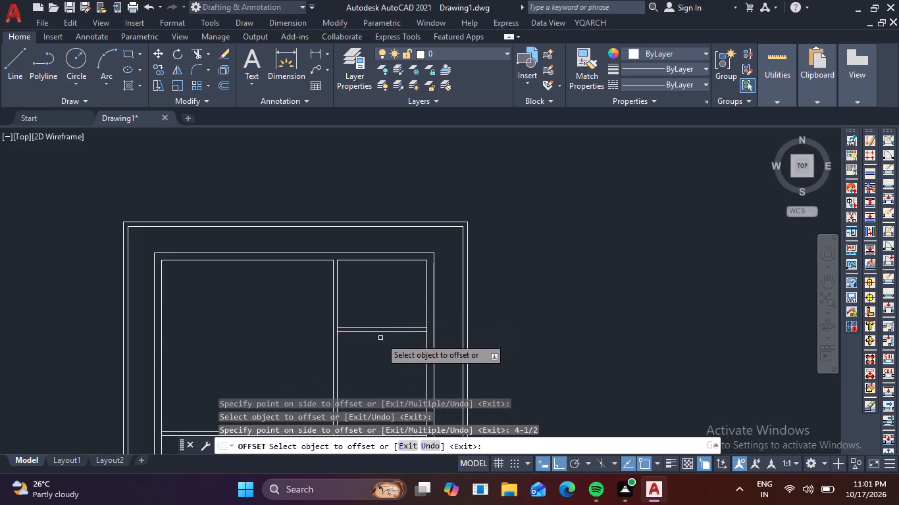
middle_drag(380, 335, 342, 195)
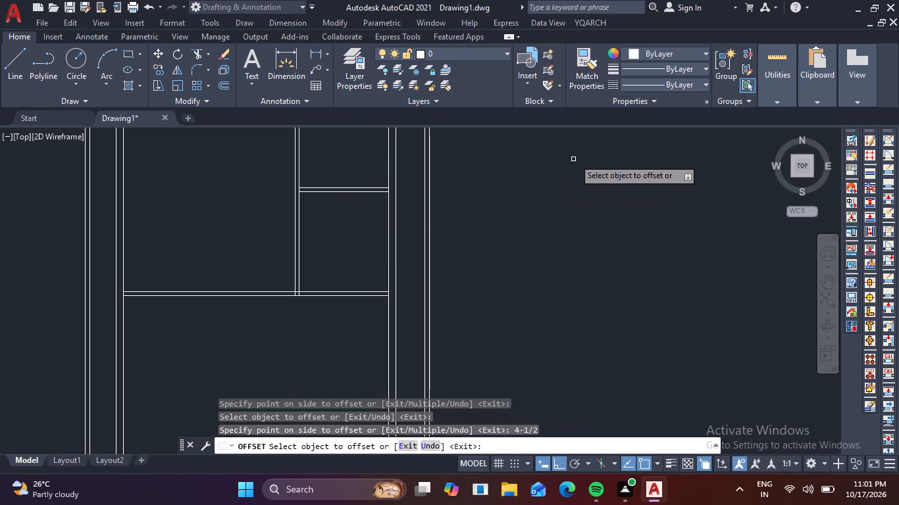
click(779, 101)
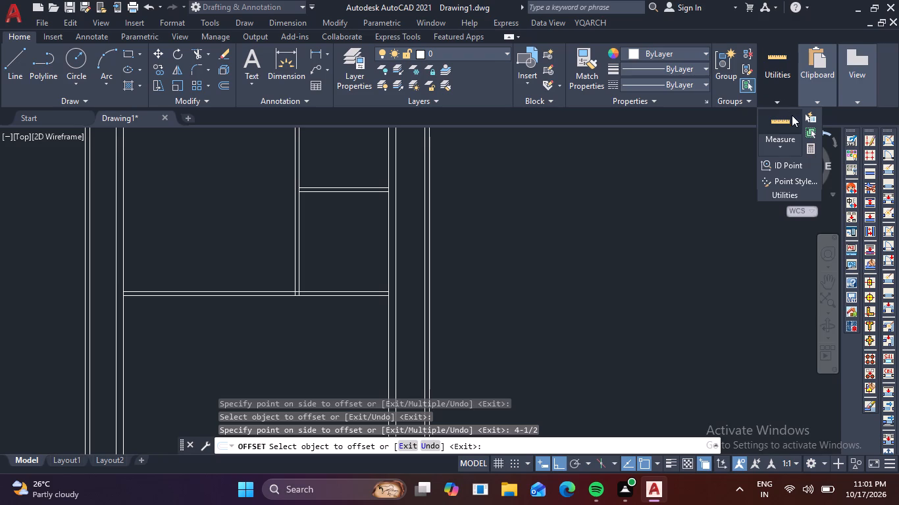
click(789, 124)
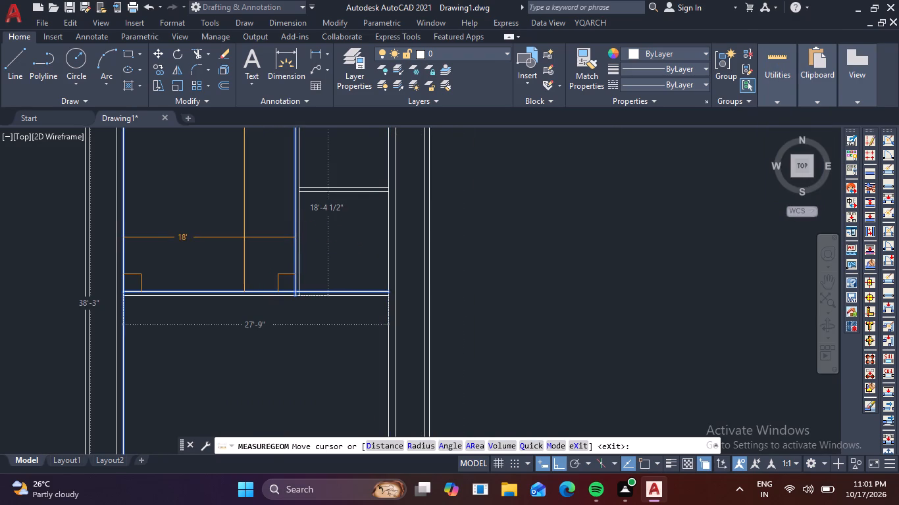
middle_drag(244, 237, 336, 295)
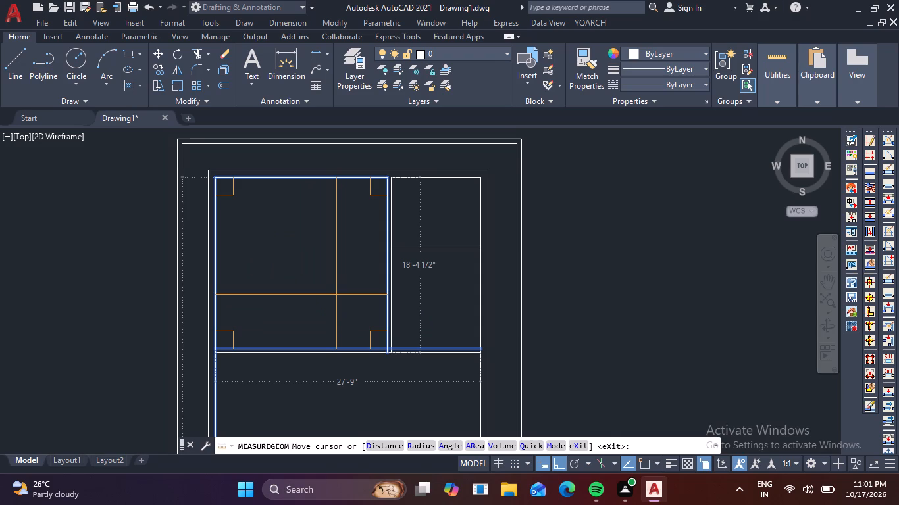
key(Escape)
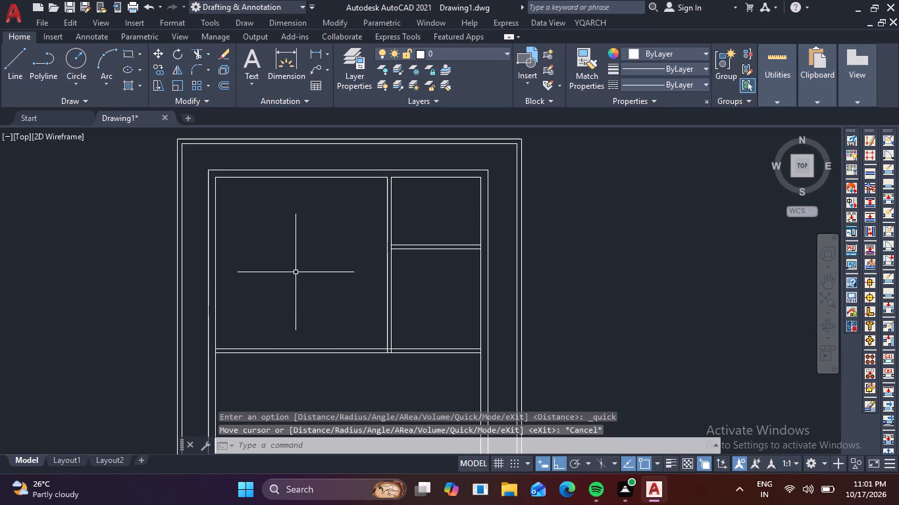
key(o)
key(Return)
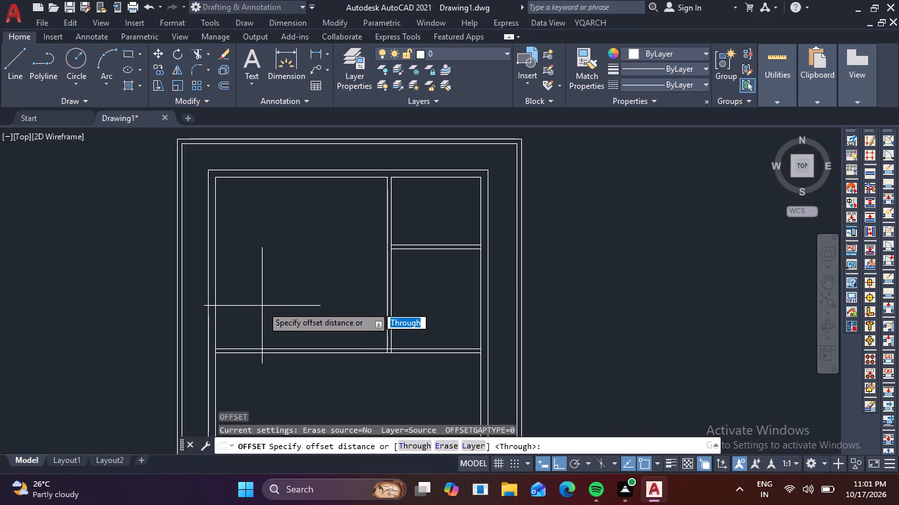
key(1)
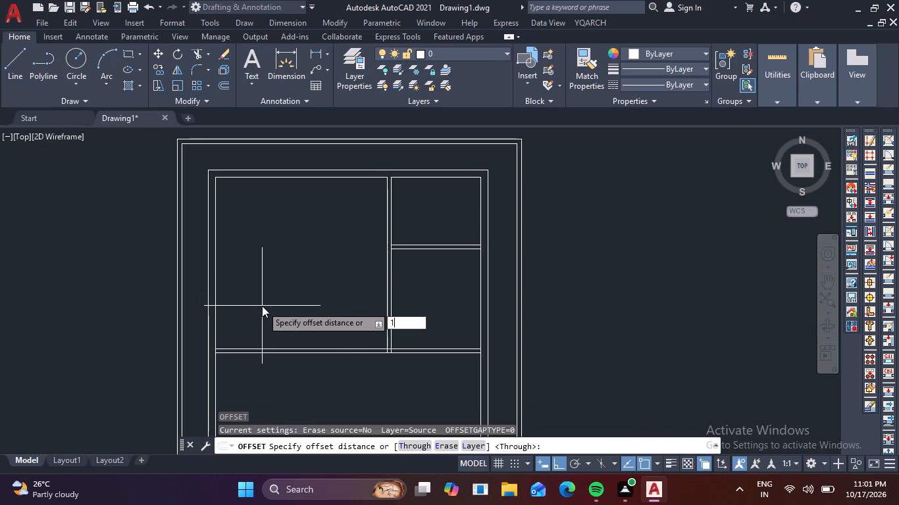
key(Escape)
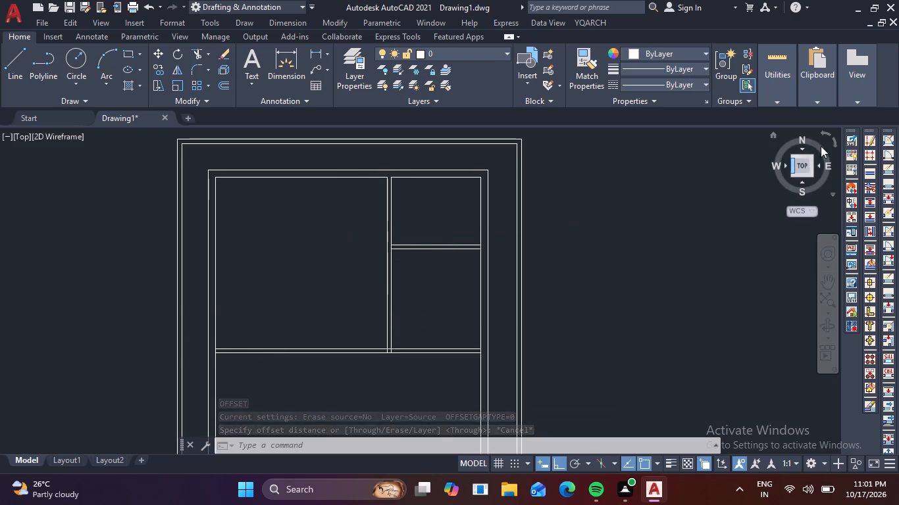
Check the inside width and depth of the large room left of the vertical partition again with Quick measure.
click(768, 95)
click(795, 114)
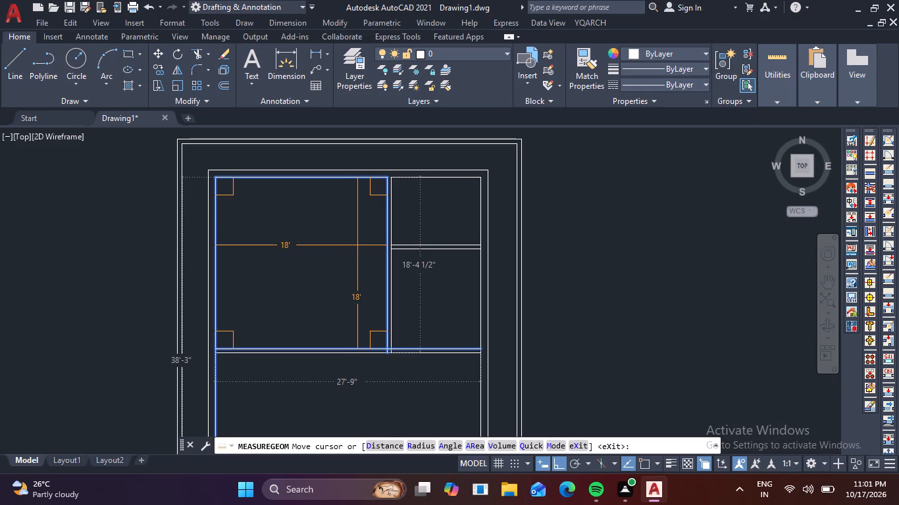
key(Escape)
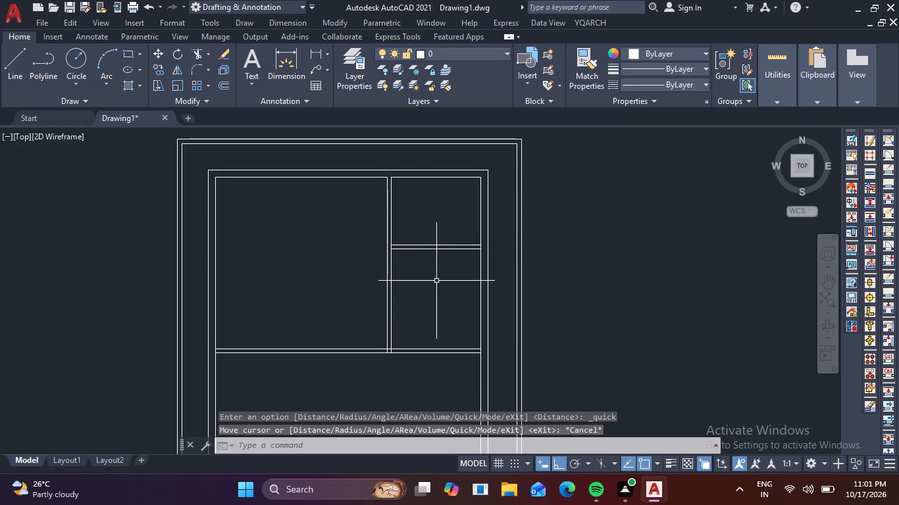
Offset the top wall's inside line in the large left-hand room 13'6" down into the room.
key(0)
key(Escape)
key(o)
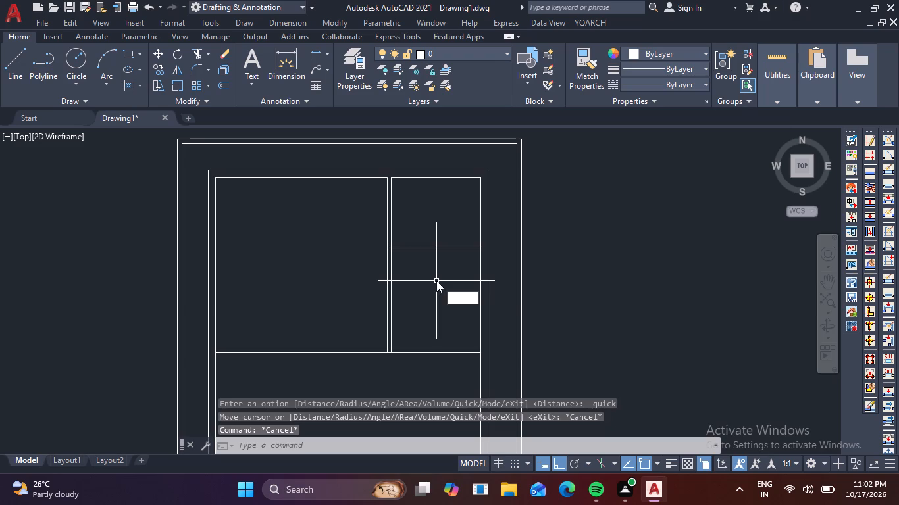
key(Return)
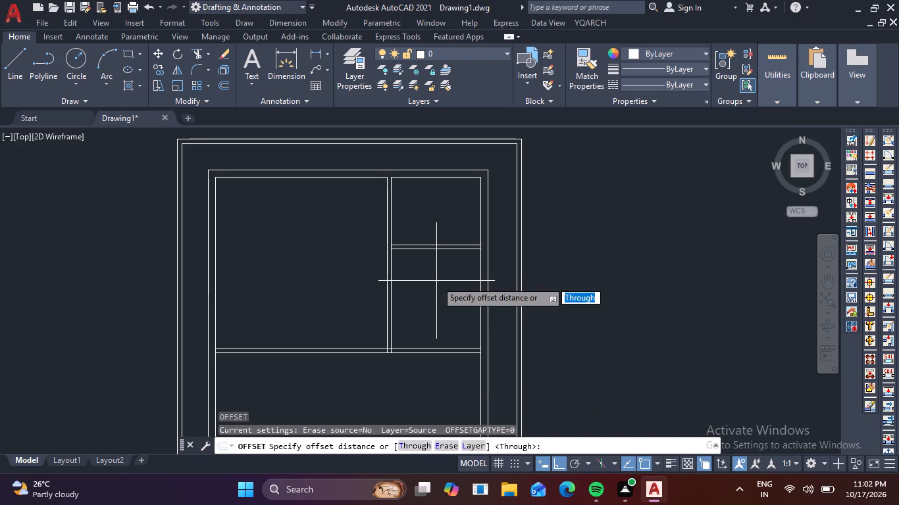
text(13)
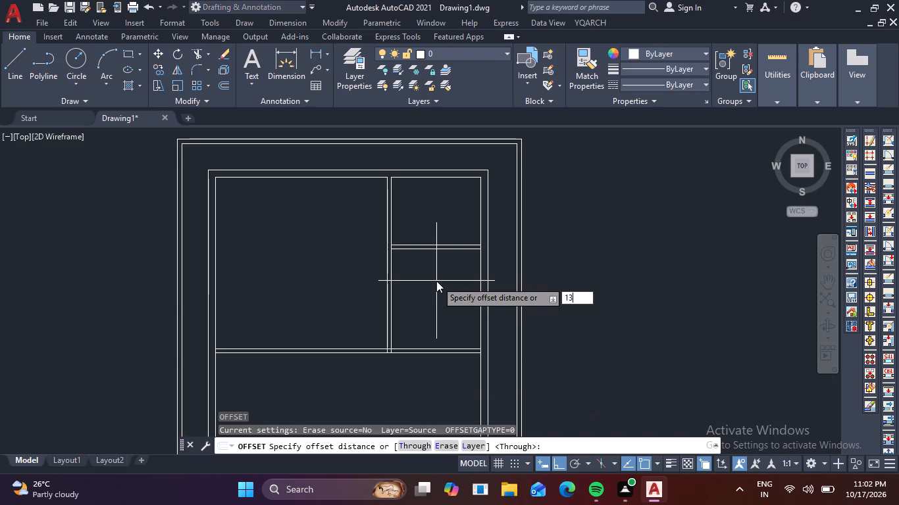
text('6)
key(shift+quotedbl)
key(Return)
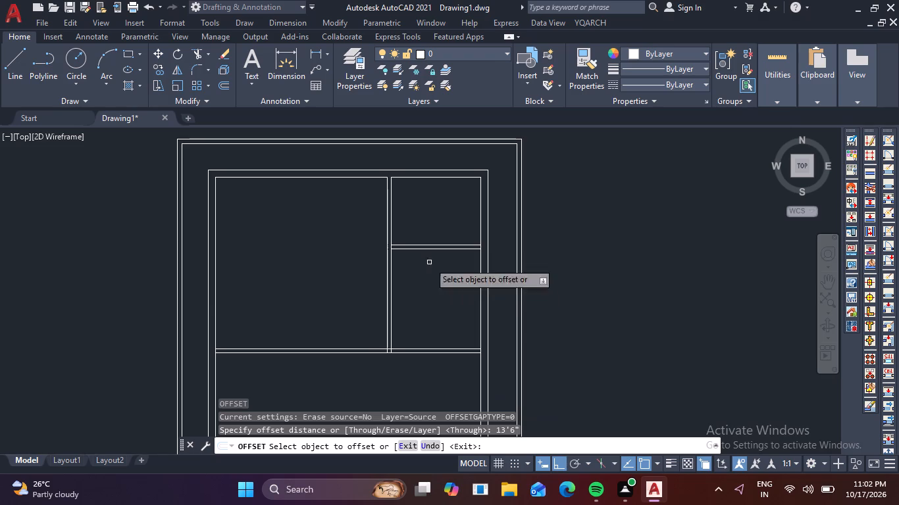
click(336, 176)
click(308, 249)
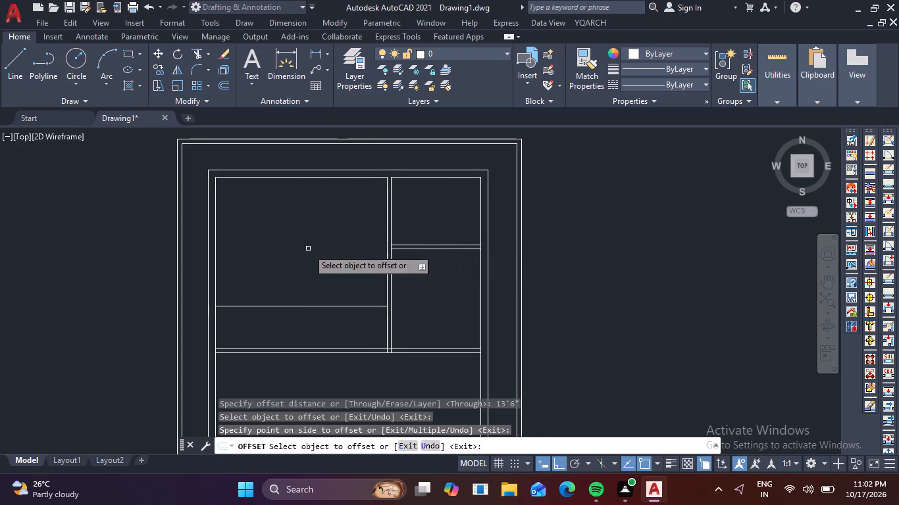
Offset the large left-hand room's new horizontal line 4-1/2" downward to form the partition's thickness.
click(327, 306)
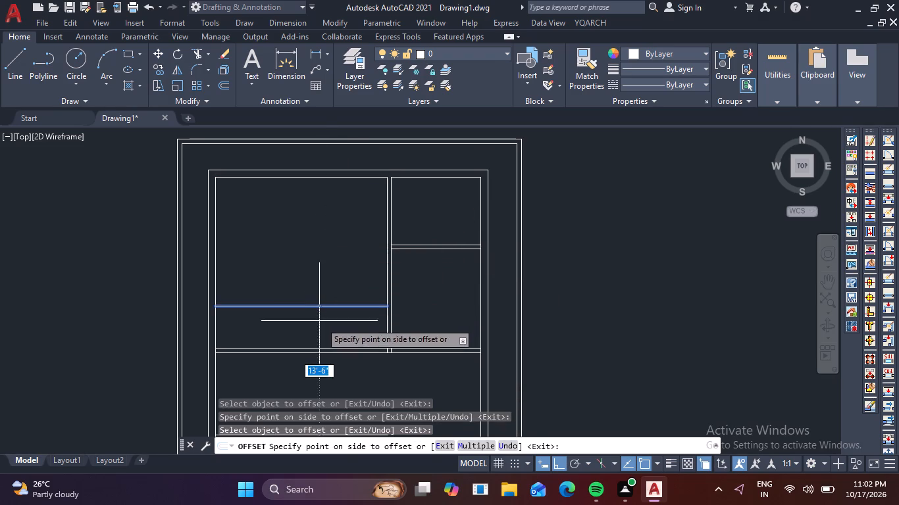
key(4)
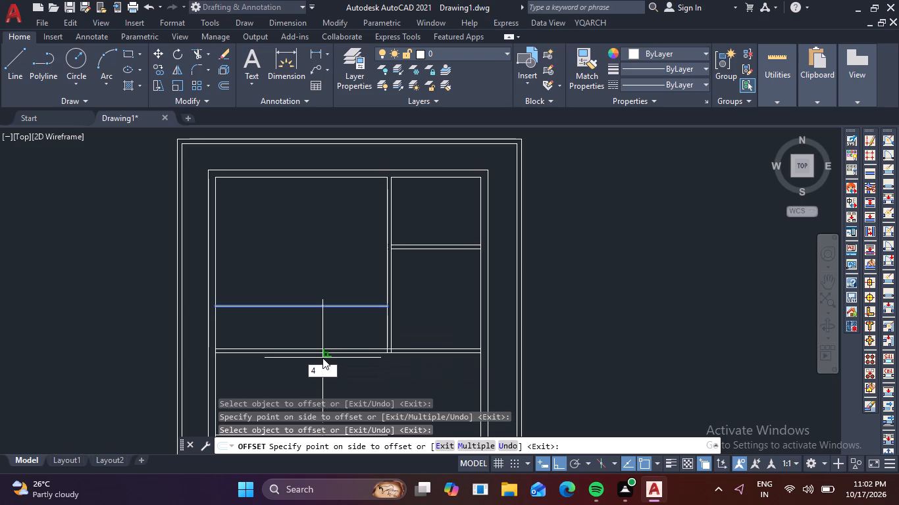
text(-1)
text(/2)
key(Return)
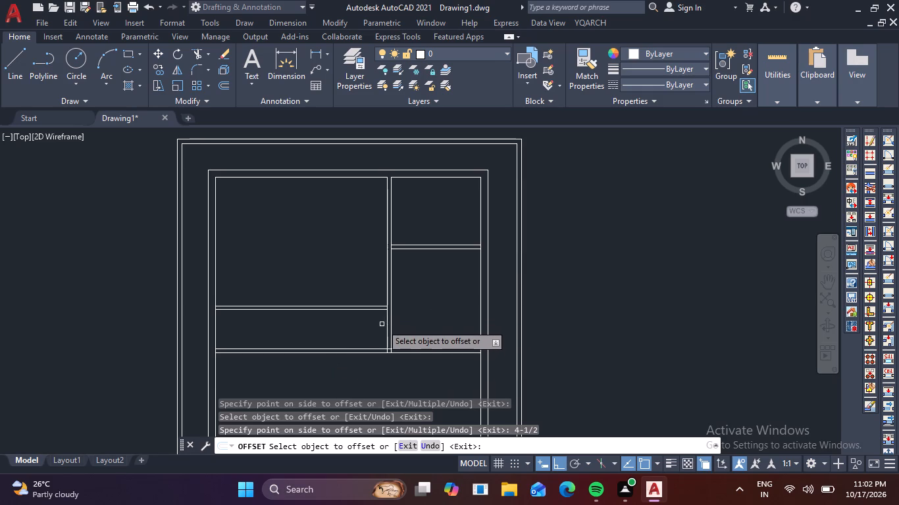
Extend both lines of the large room's new horizontal partition across to the right wall's inside line.
key(Escape)
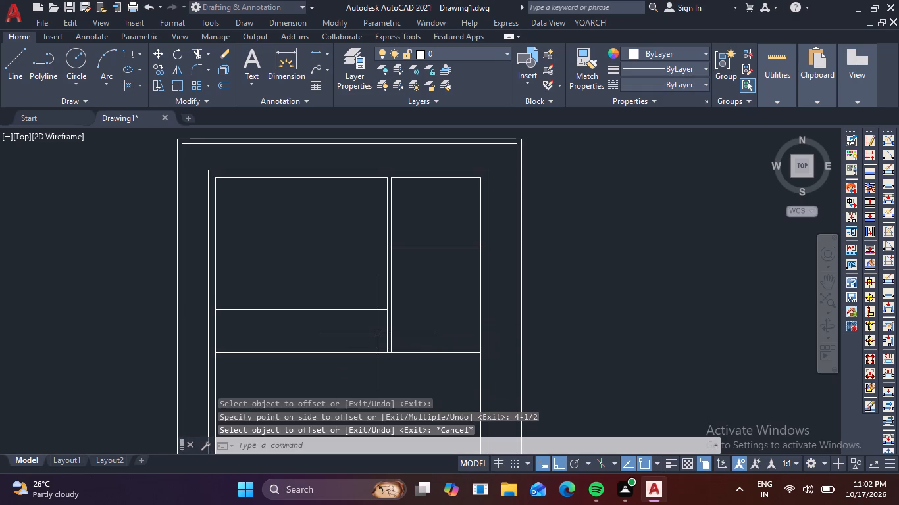
text(ex)
key(space)
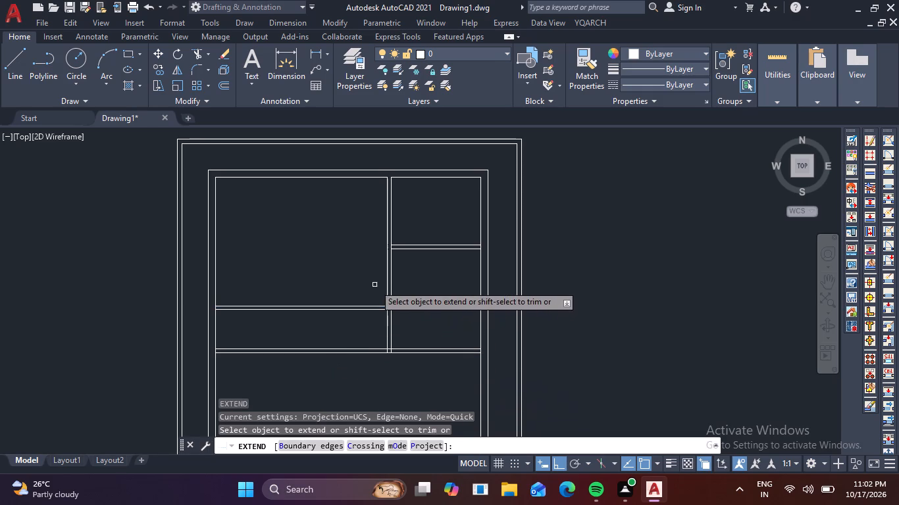
drag(372, 292, 369, 327)
drag(369, 294, 372, 322)
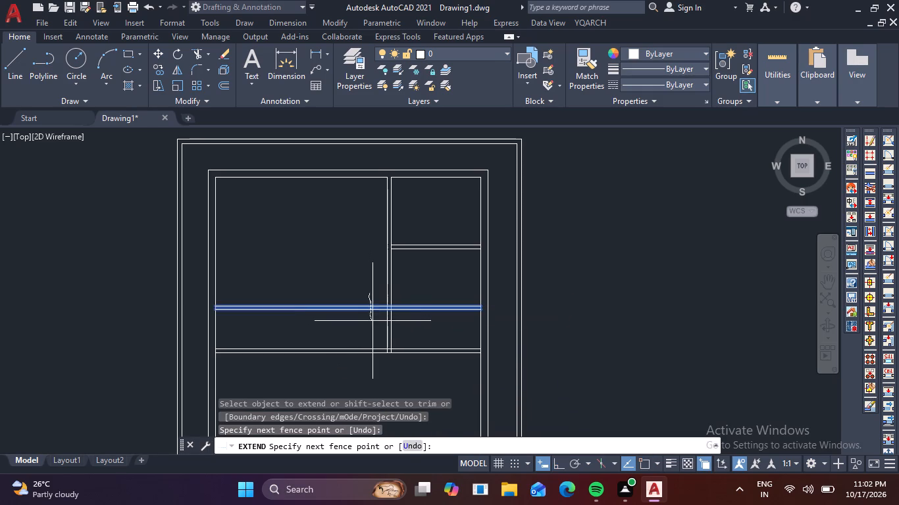
drag(372, 322, 375, 325)
key(Escape)
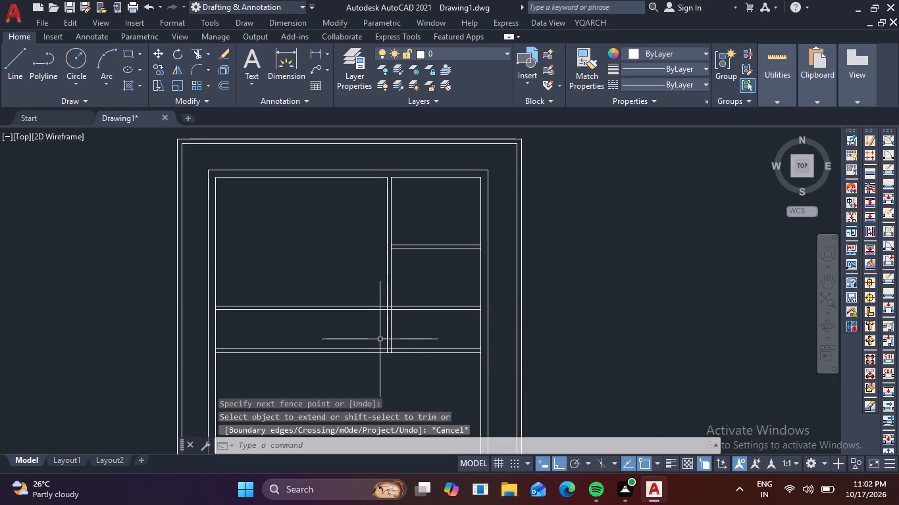
Trim the vertical partition below the extended partition, along with the left-hand stretch of the old partition beneath it.
text(tr)
key(space)
drag(378, 337, 405, 338)
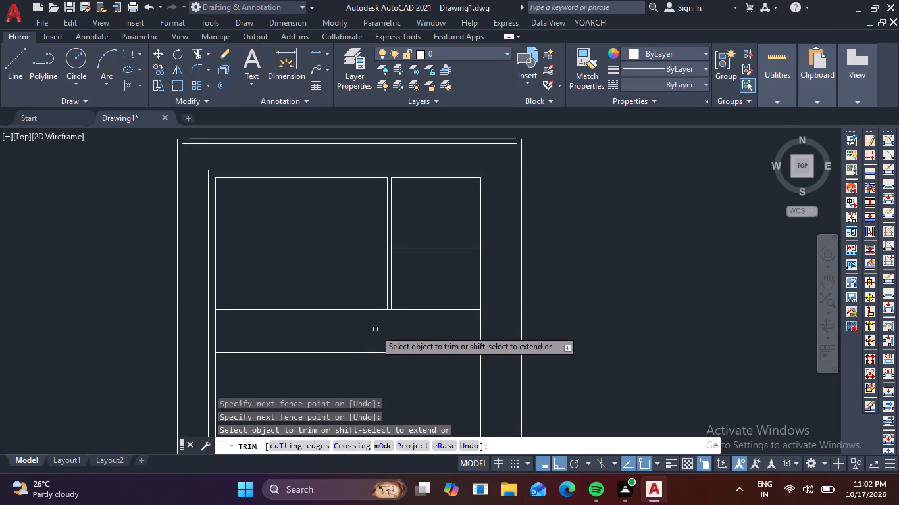
drag(365, 329, 355, 368)
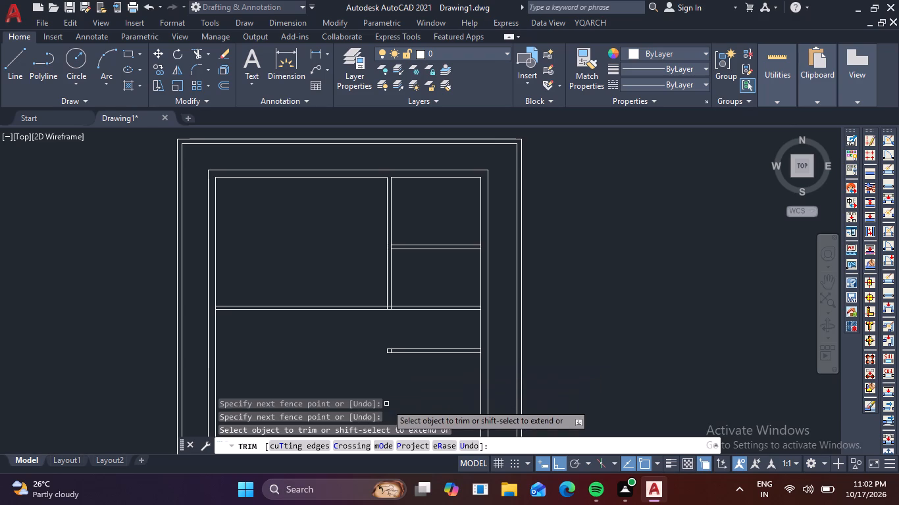
Quick-measure the inside width and depth of the large upper-left room.
click(780, 107)
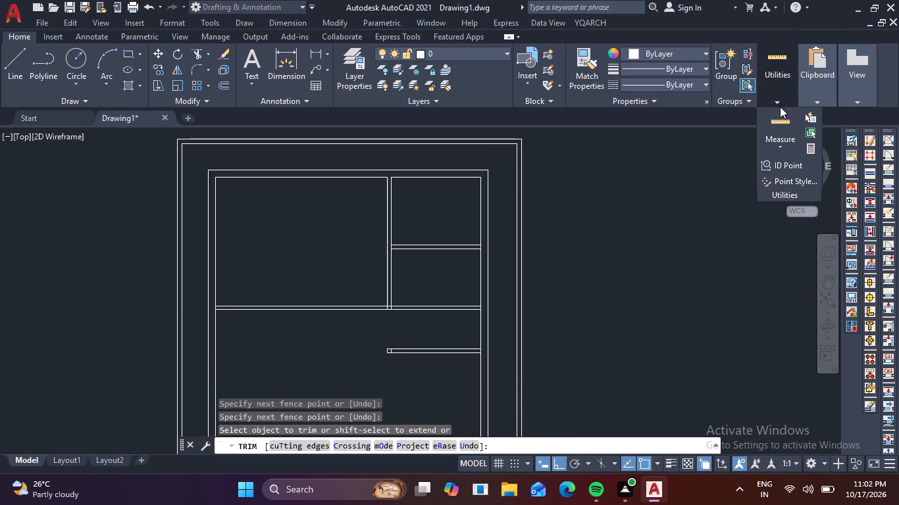
click(783, 129)
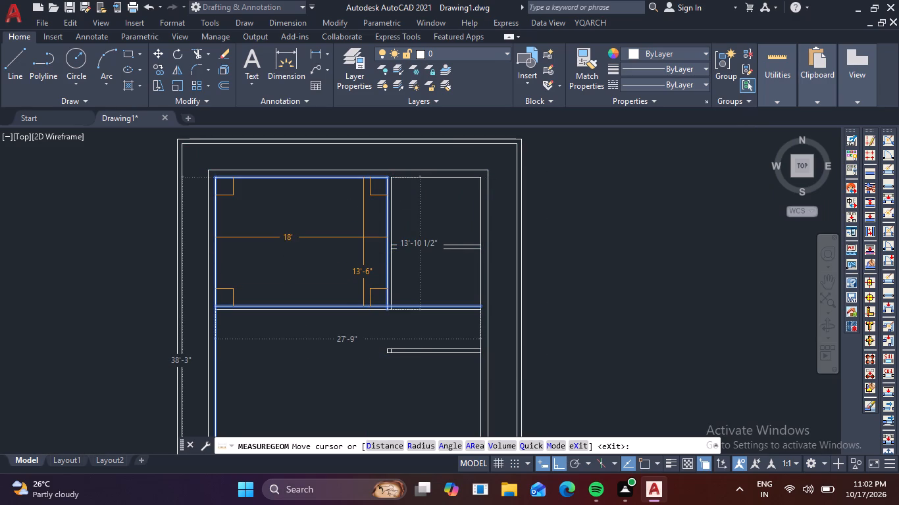
key(Escape)
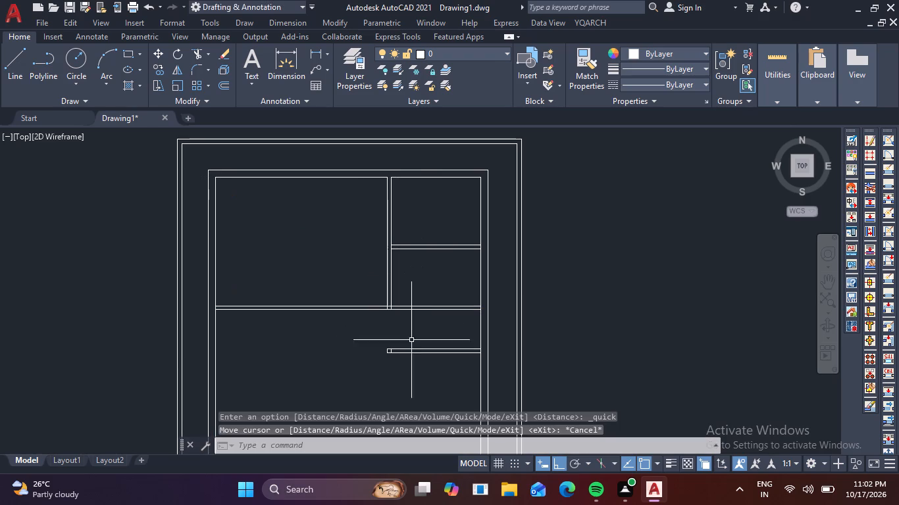
Erase the remaining pieces of the old horizontal partition below the full-width one.
drag(429, 368, 422, 359)
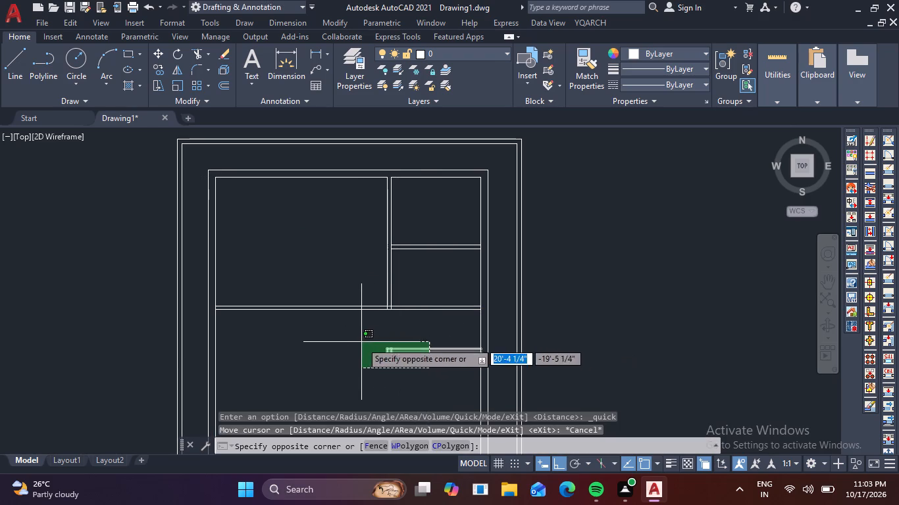
click(361, 342)
key(Delete)
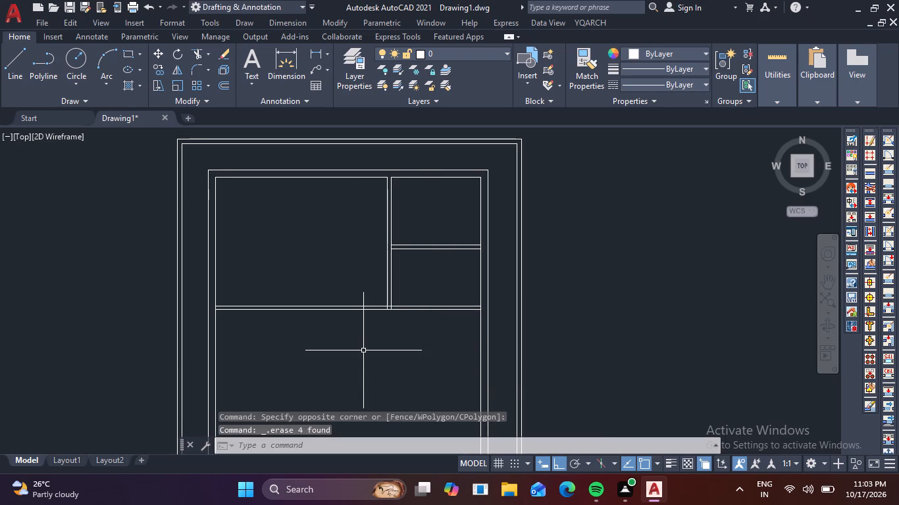
Trim the overlapping lines where the vertical partition meets the full-width horizontal partition to leave an open T-junction.
scroll(413, 301, up, 3)
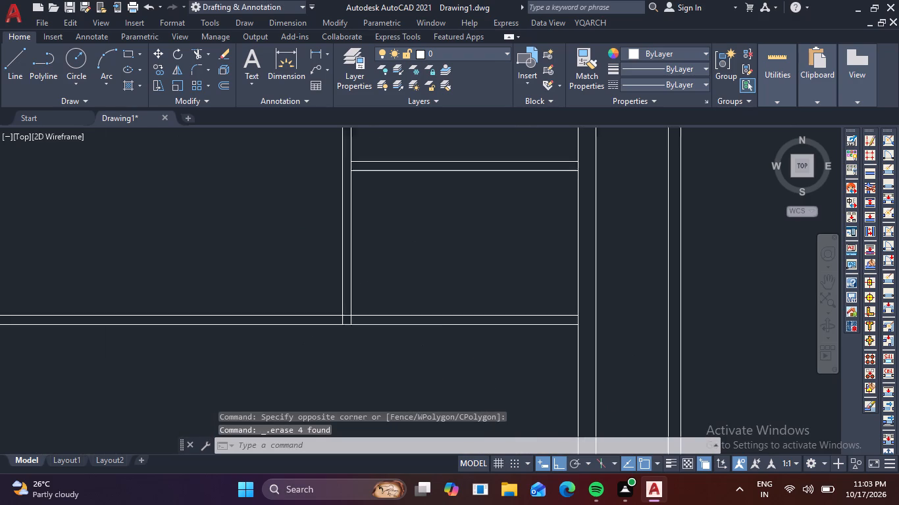
key(Escape)
text(tr)
key(space)
scroll(290, 331, up, 2)
drag(288, 337, 308, 338)
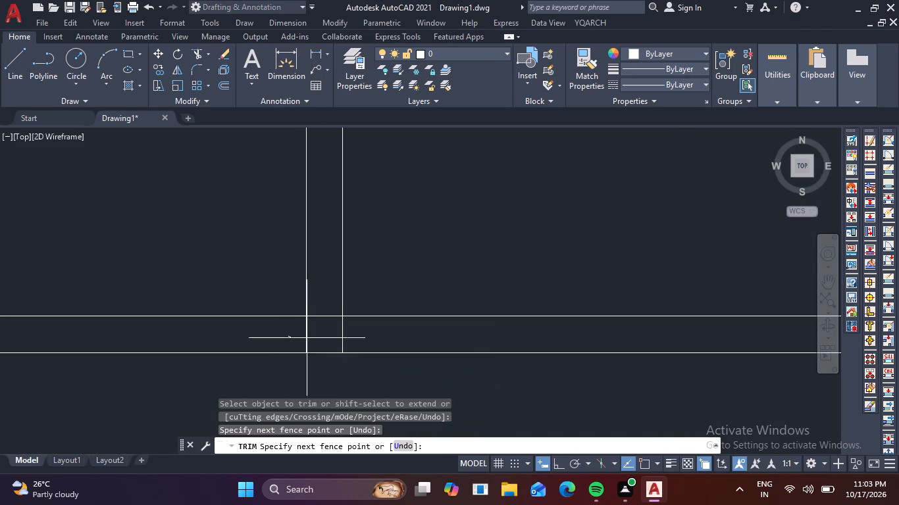
drag(308, 338, 357, 344)
drag(328, 305, 329, 325)
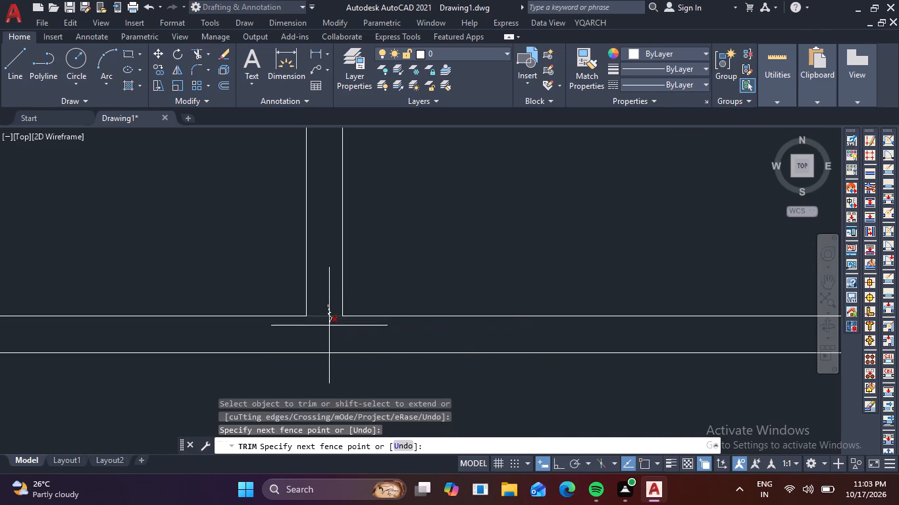
drag(329, 325, 328, 325)
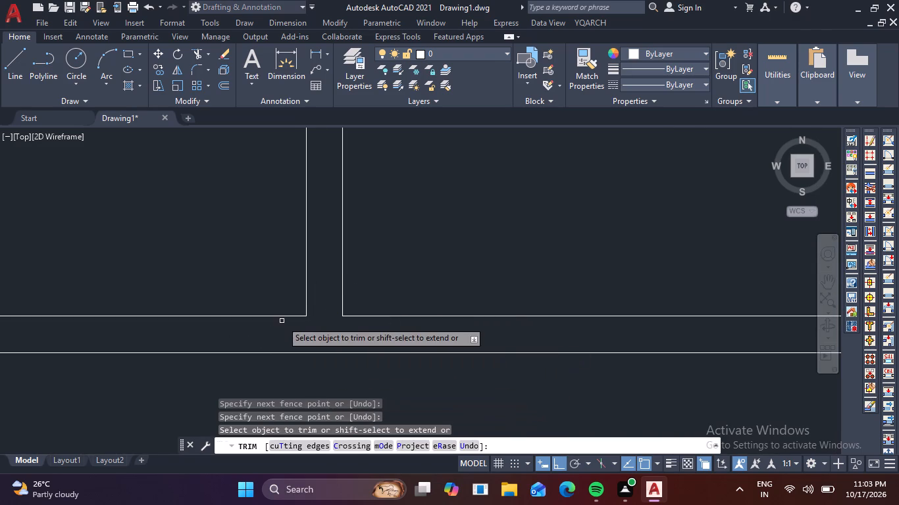
Trim the right wall's inside line between the two faces of the full-width horizontal partition.
scroll(328, 181, down, 3)
middle_drag(391, 176, 385, 227)
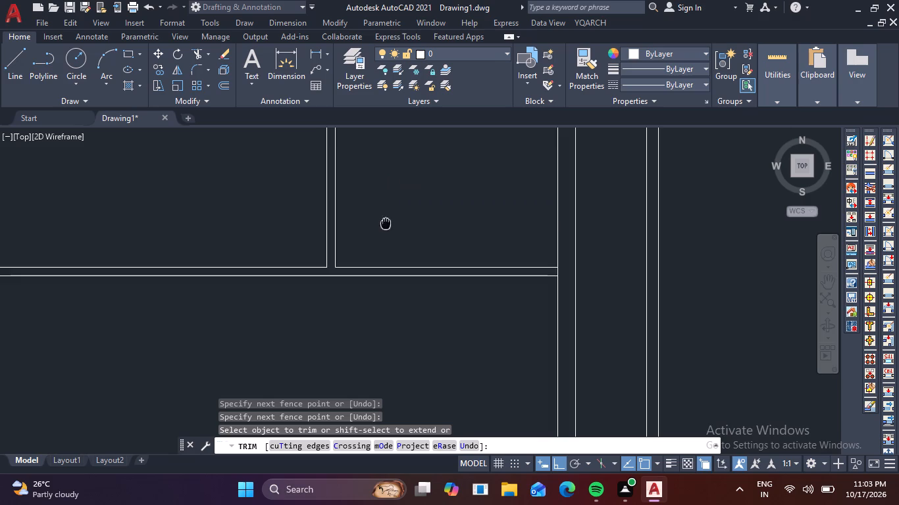
middle_drag(385, 227, 385, 237)
middle_drag(387, 235, 228, 201)
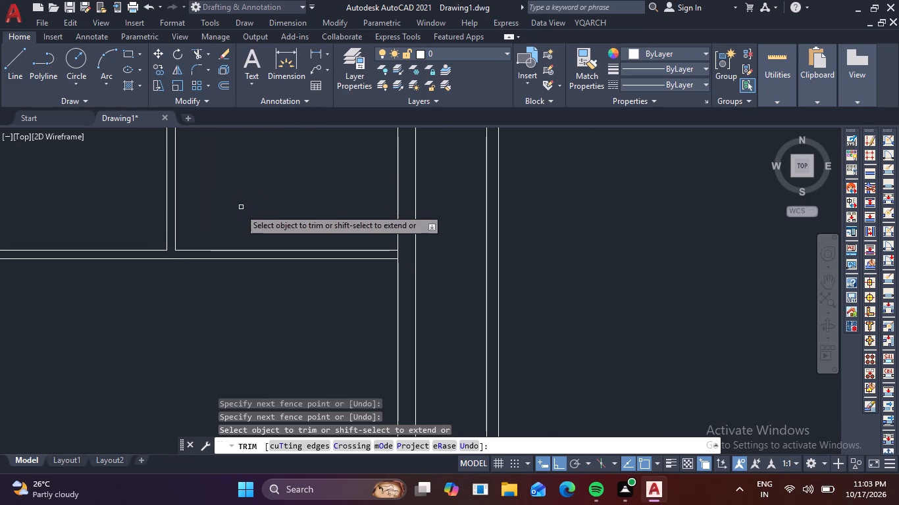
scroll(387, 285, up, 4)
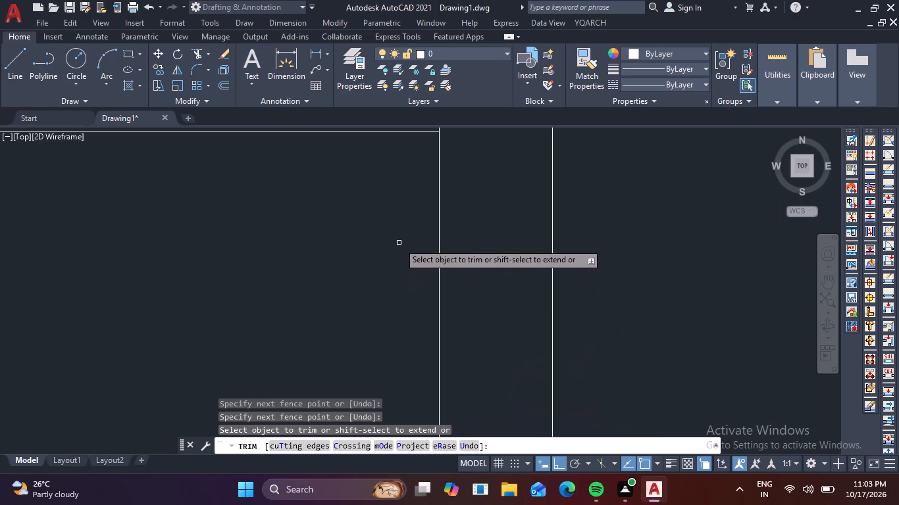
middle_drag(401, 247, 378, 346)
click(407, 200)
click(437, 205)
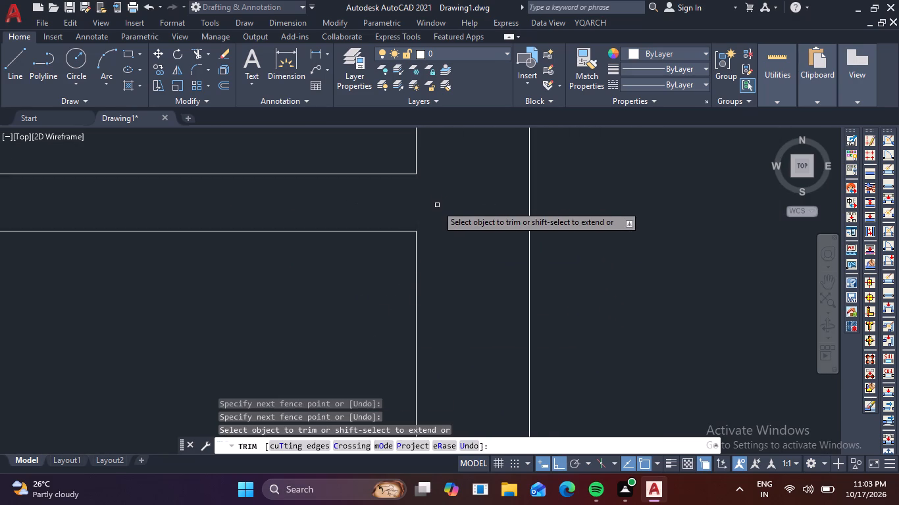
Trim the wall lines crossing both ends of the short partition between the two right-hand rooms.
scroll(437, 205, down, 5)
middle_drag(401, 224, 399, 333)
scroll(356, 196, up, 1)
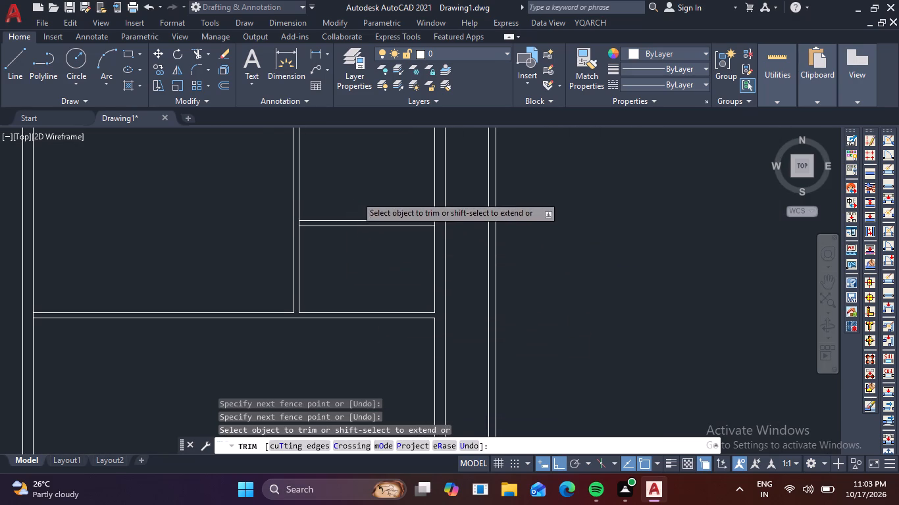
middle_drag(356, 196, 376, 262)
scroll(469, 306, up, 4)
drag(421, 297, 431, 297)
click(458, 308)
scroll(457, 309, down, 5)
scroll(313, 306, up, 3)
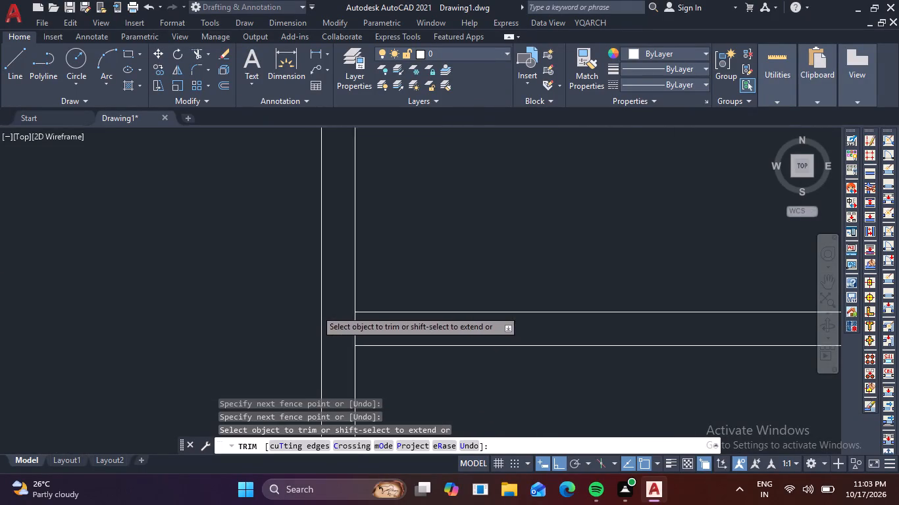
scroll(317, 310, up, 2)
click(355, 320)
click(390, 337)
Trim the left wall's inside line between the two faces of the full-width horizontal partition.
scroll(391, 337, down, 4)
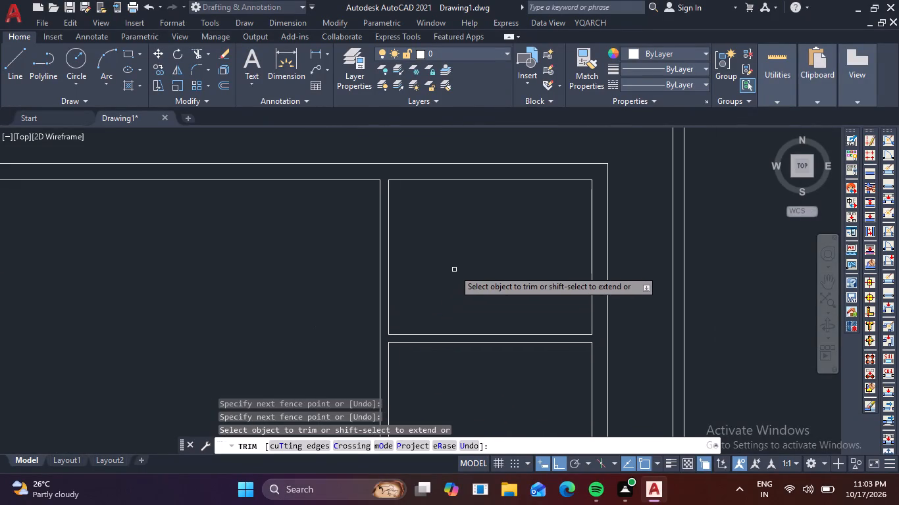
middle_drag(455, 268, 525, 272)
scroll(389, 262, down, 1)
middle_drag(365, 276, 378, 237)
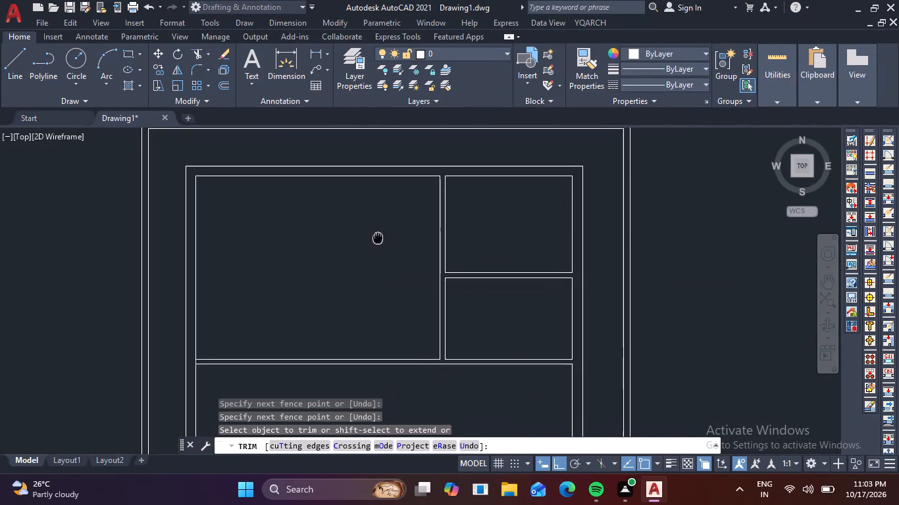
middle_drag(378, 237, 384, 218)
scroll(203, 350, up, 5)
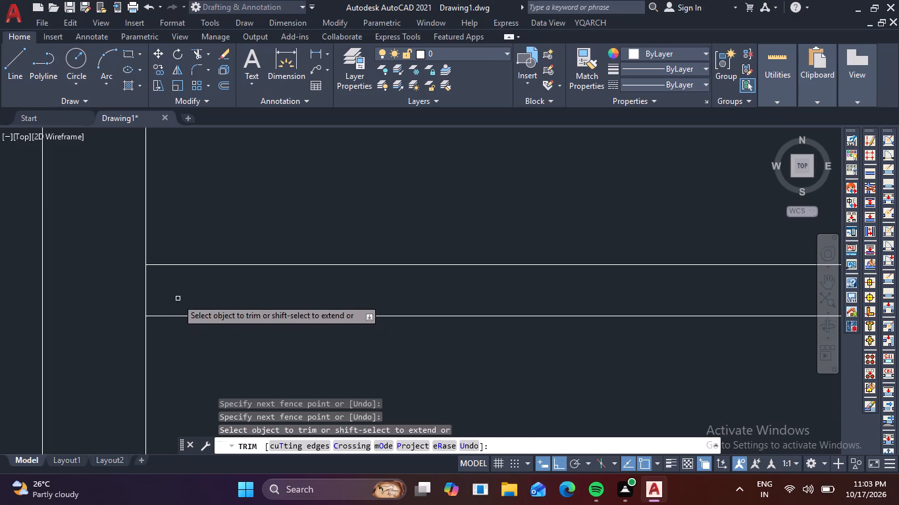
click(173, 295)
click(131, 293)
scroll(131, 293, down, 3)
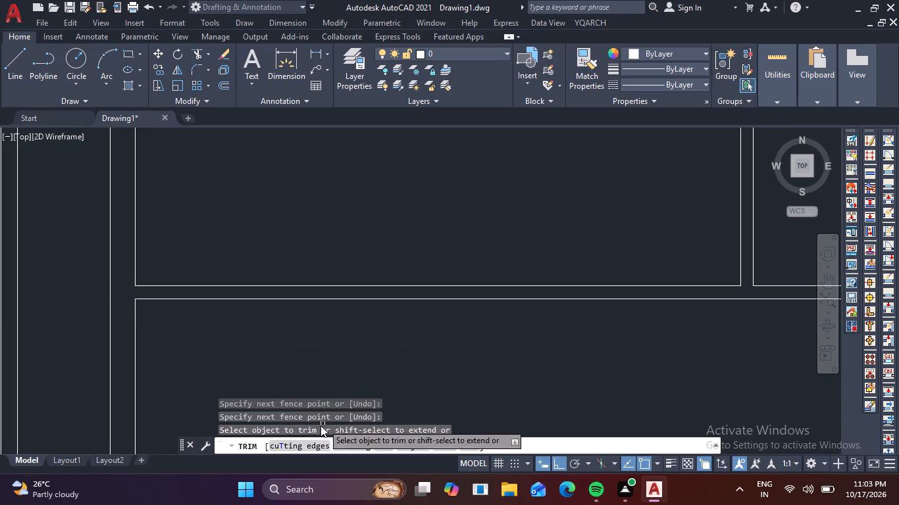
key(Escape)
Offset the full-width partition's lower line 12' down into the large lower room.
scroll(440, 381, down, 2)
middle_drag(490, 379, 420, 285)
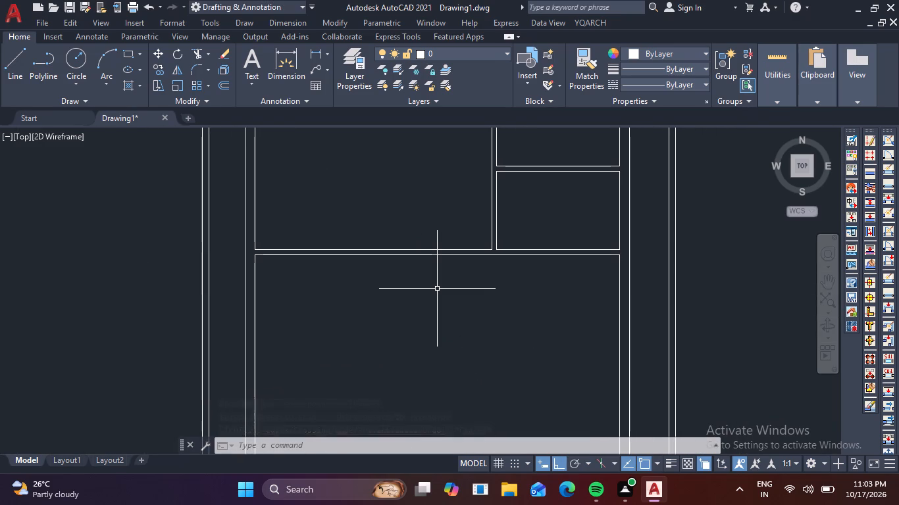
key(o)
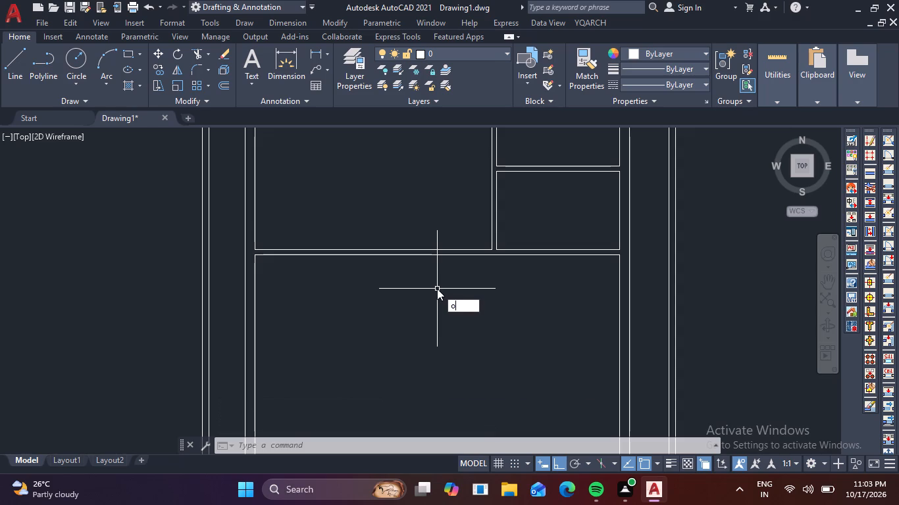
key(Return)
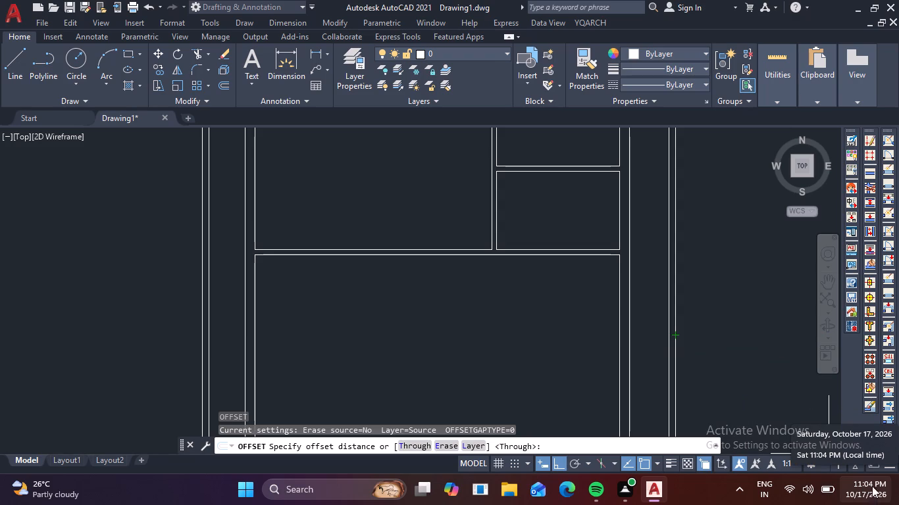
scroll(576, 354, down, 1)
middle_click(576, 354)
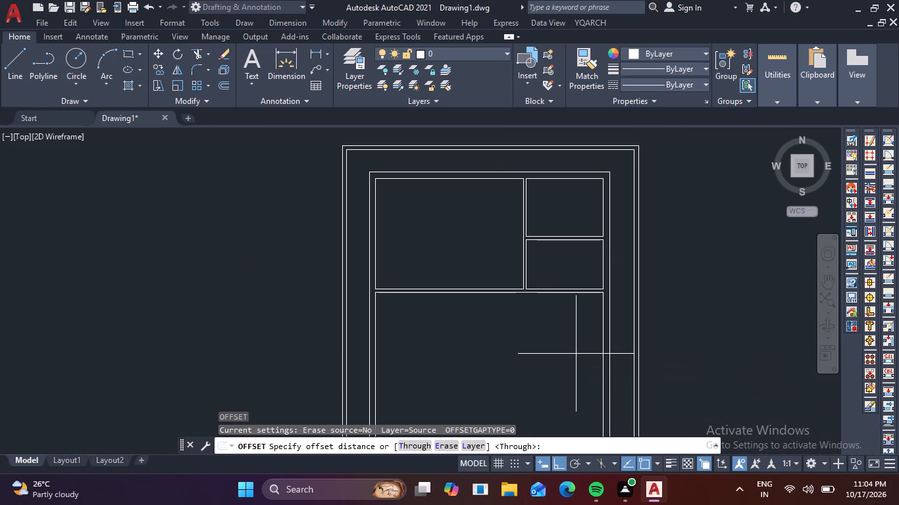
middle_drag(575, 390, 555, 316)
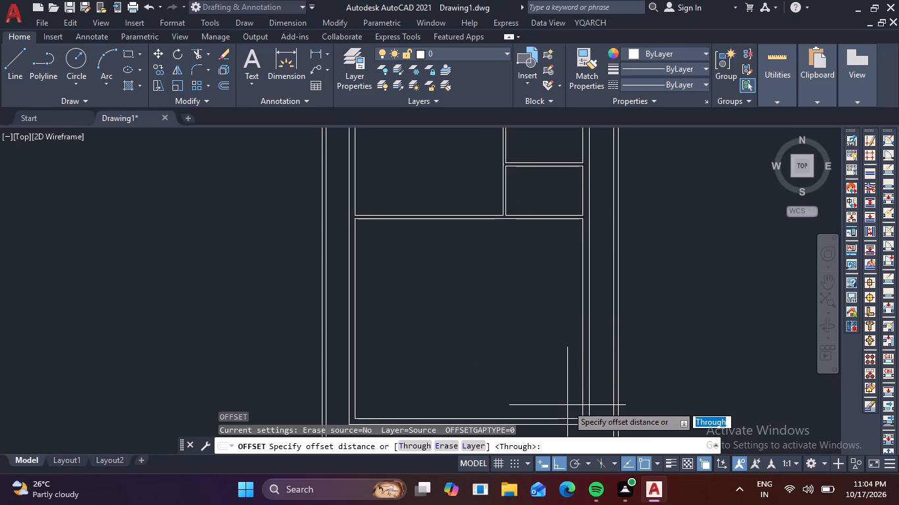
text(12)
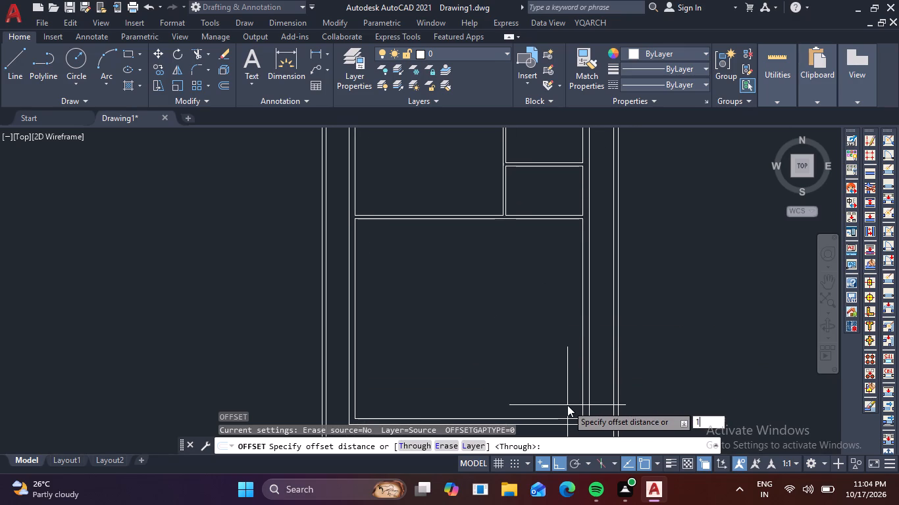
key(apostrophe)
key(Return)
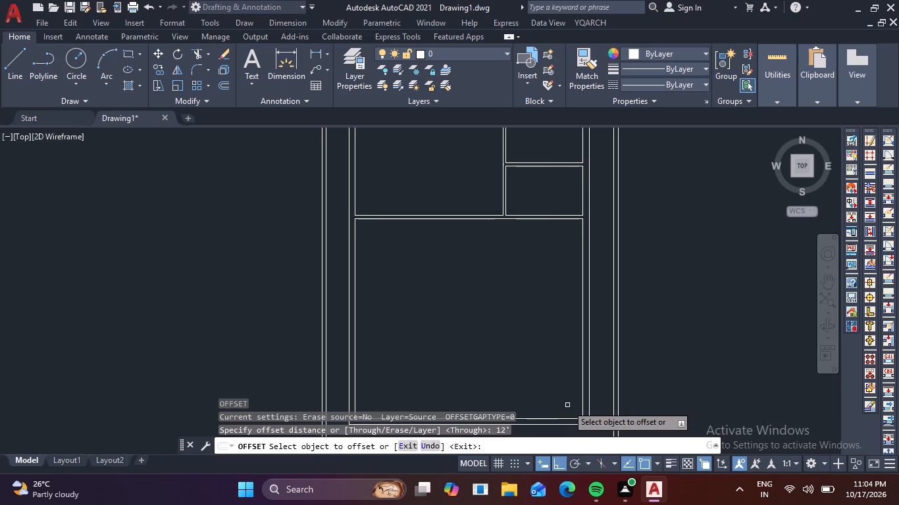
click(507, 220)
click(519, 284)
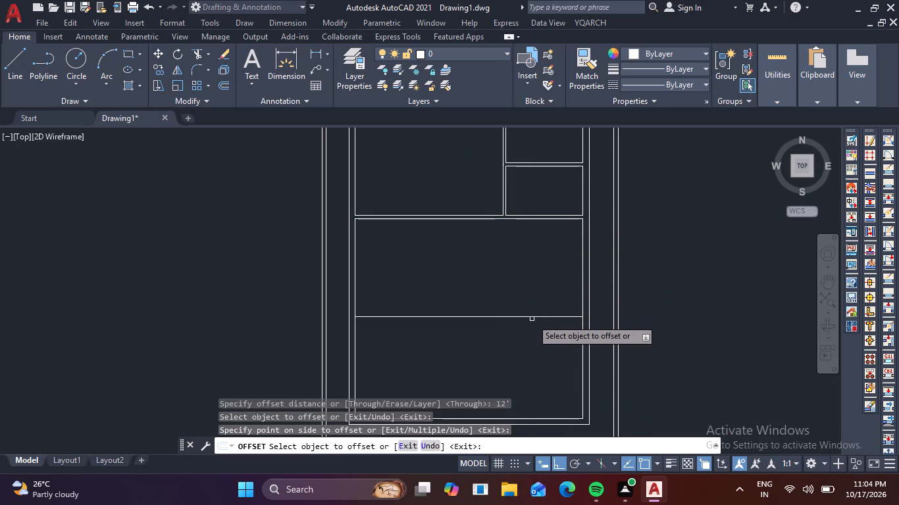
Offset the new horizontal line in the large lower room 4-1/2" downward to form the second face of the partition.
click(532, 318)
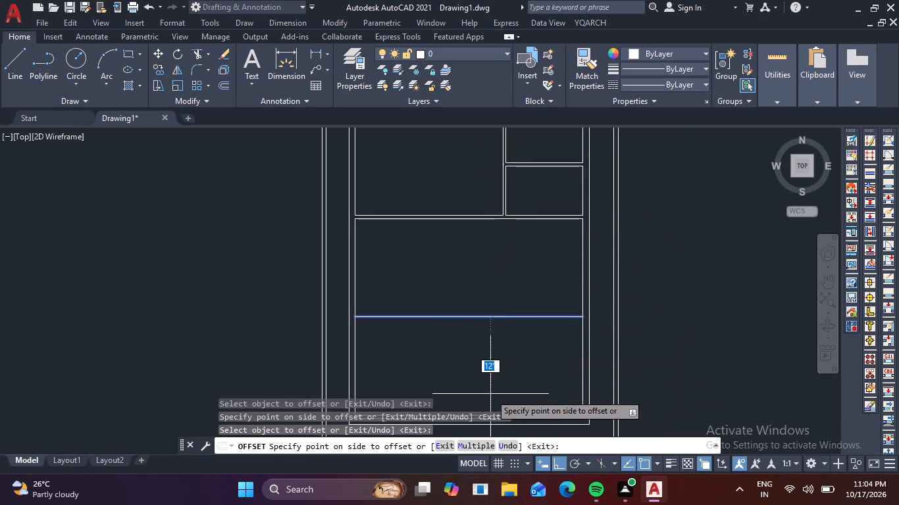
key(4)
text(-1/2)
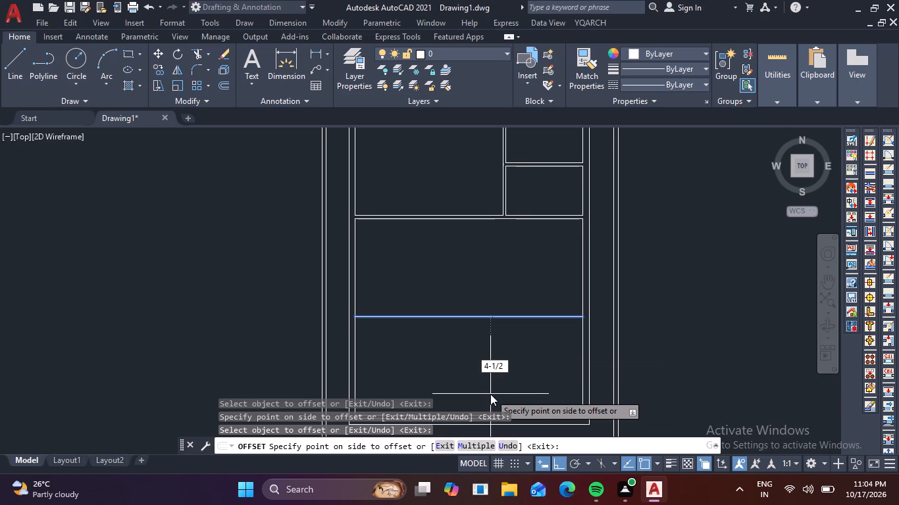
key(Return)
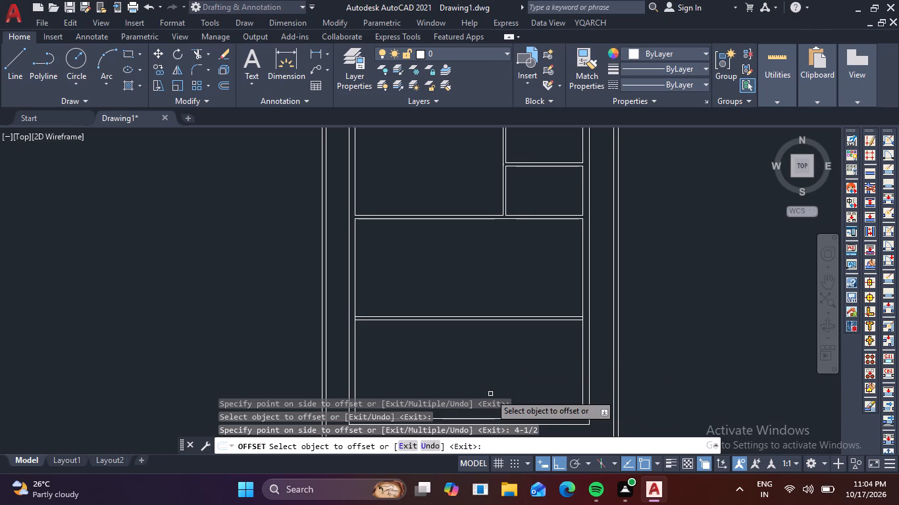
Measure the width and depth of the bottom room below the new partition with quick measure.
click(783, 90)
click(786, 121)
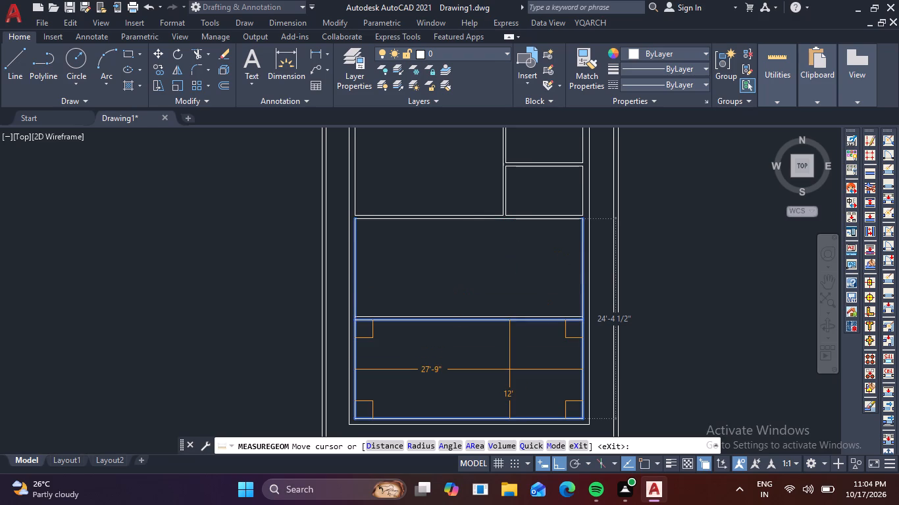
key(Escape)
key(Escape)
key(Escape)
key(Escape)
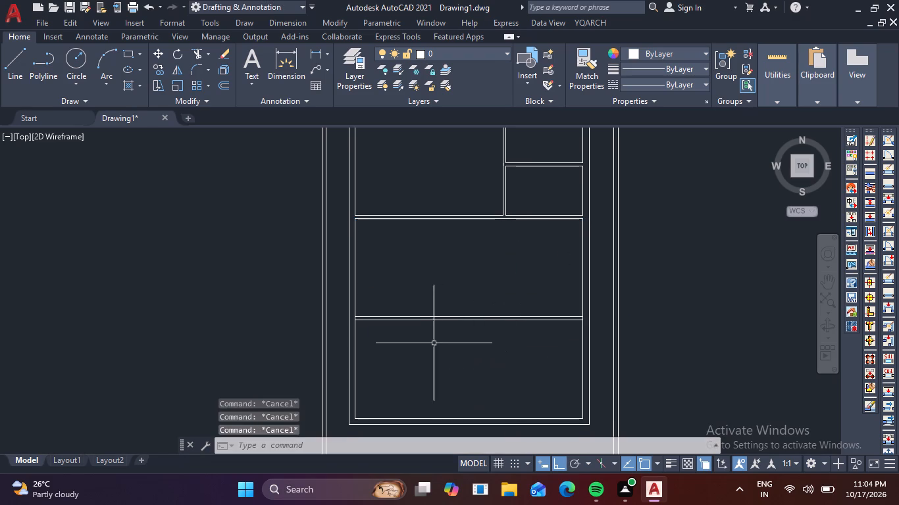
Trim the left wall's inside line between the two faces of the lower horizontal partition.
text(tr)
key(space)
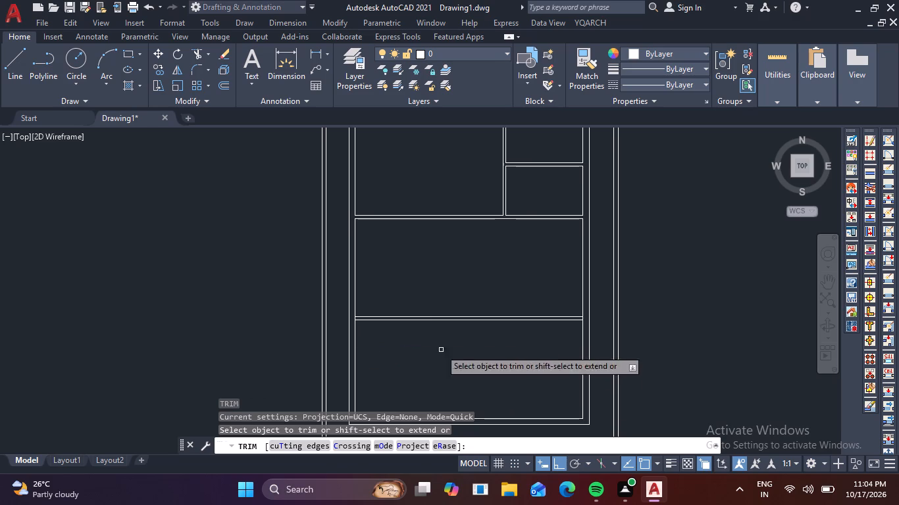
scroll(336, 318, up, 4)
scroll(434, 323, up, 2)
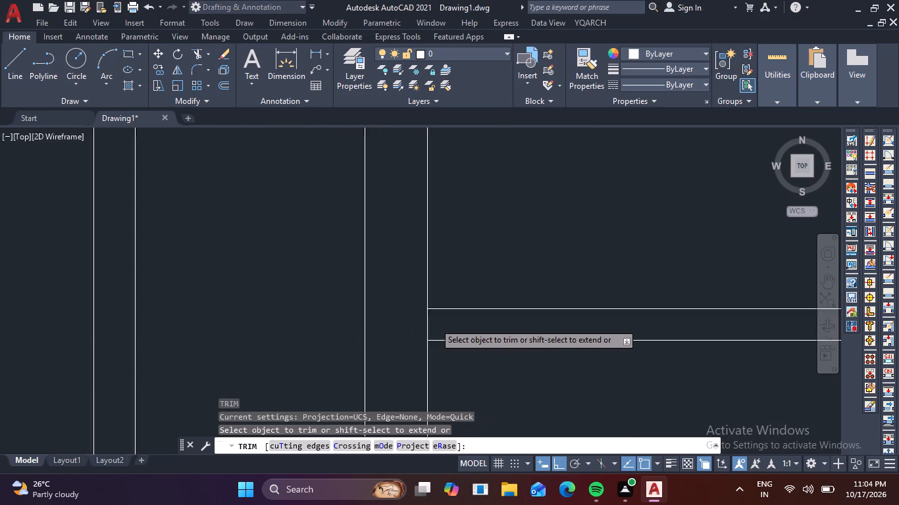
scroll(434, 323, up, 1)
click(436, 322)
click(387, 331)
Trim the right wall's inside line between the two faces of the lower horizontal partition.
scroll(387, 331, down, 4)
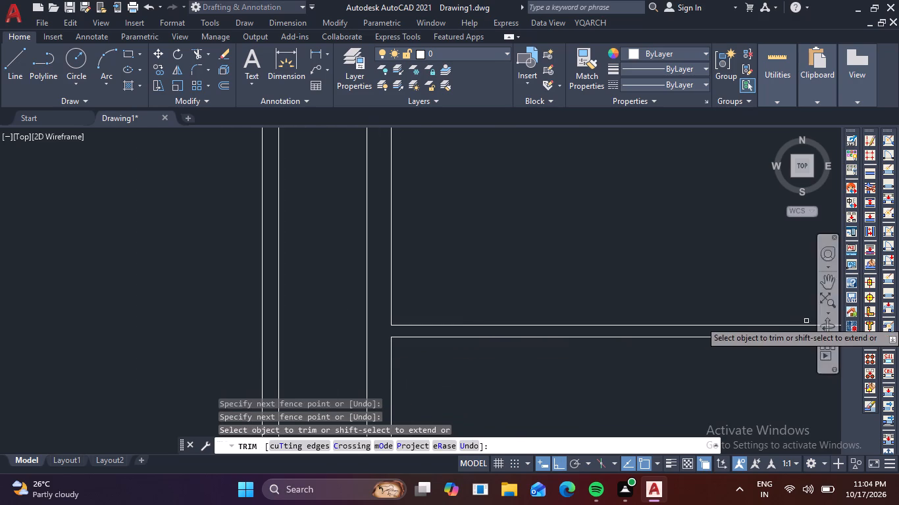
scroll(721, 268, down, 1)
middle_drag(720, 268, 505, 274)
scroll(655, 281, down, 2)
middle_drag(633, 260, 442, 252)
scroll(538, 293, up, 8)
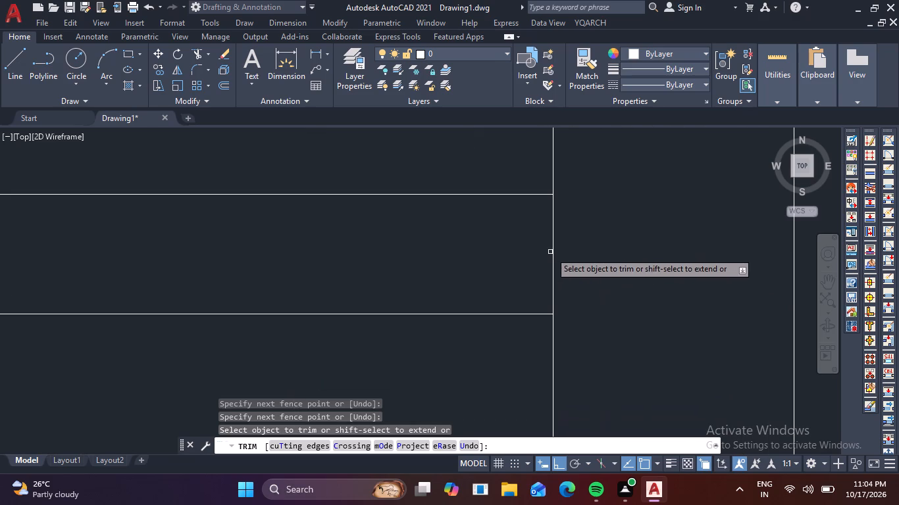
click(540, 257)
click(578, 266)
scroll(578, 266, down, 9)
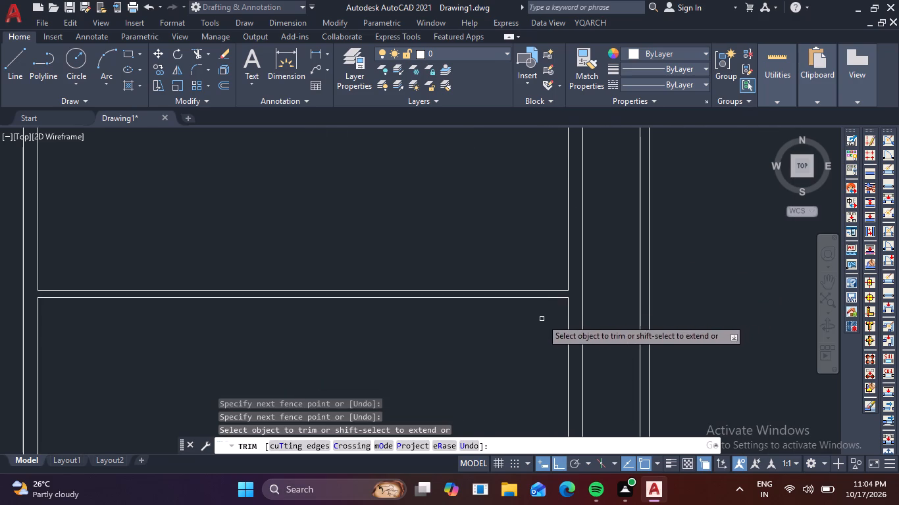
scroll(541, 319, down, 2)
middle_drag(525, 341, 566, 264)
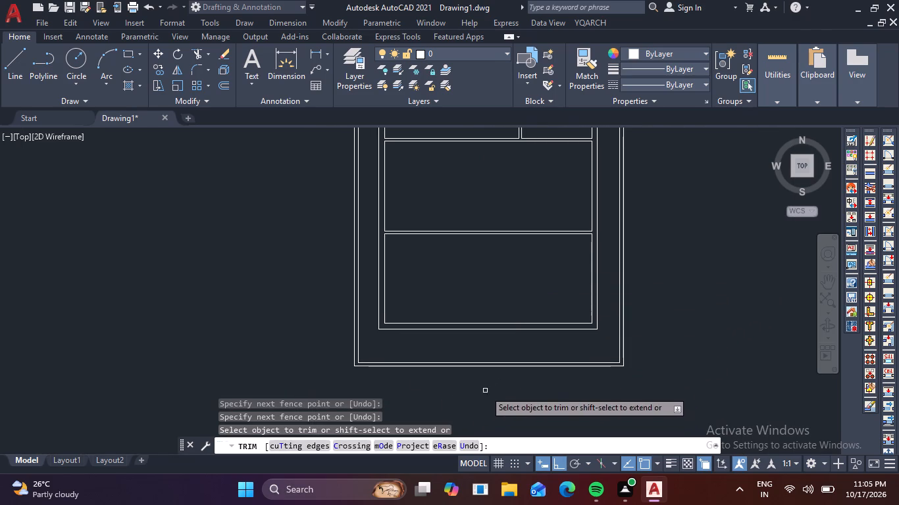
key(Escape)
key(Escape)
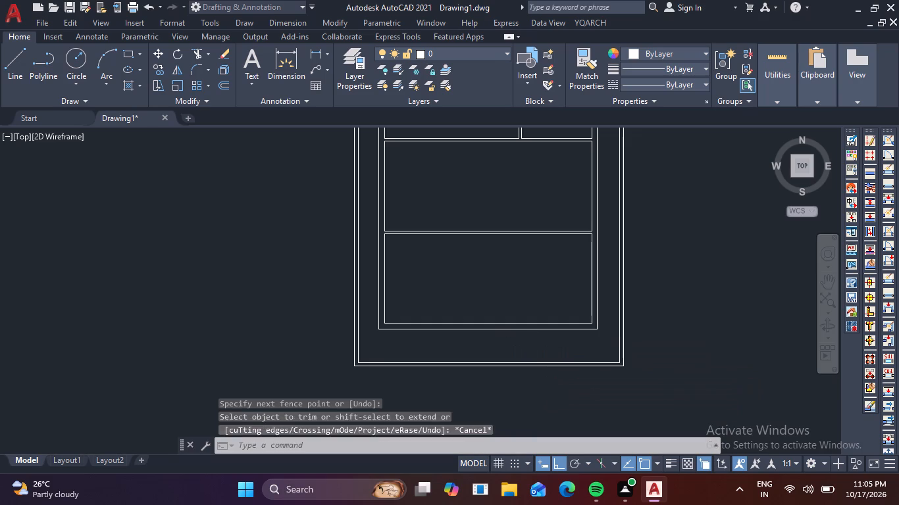
Offset the right wall's inside line 7'6" to the left into the bottom room.
scroll(527, 323, down, 3)
scroll(528, 254, up, 3)
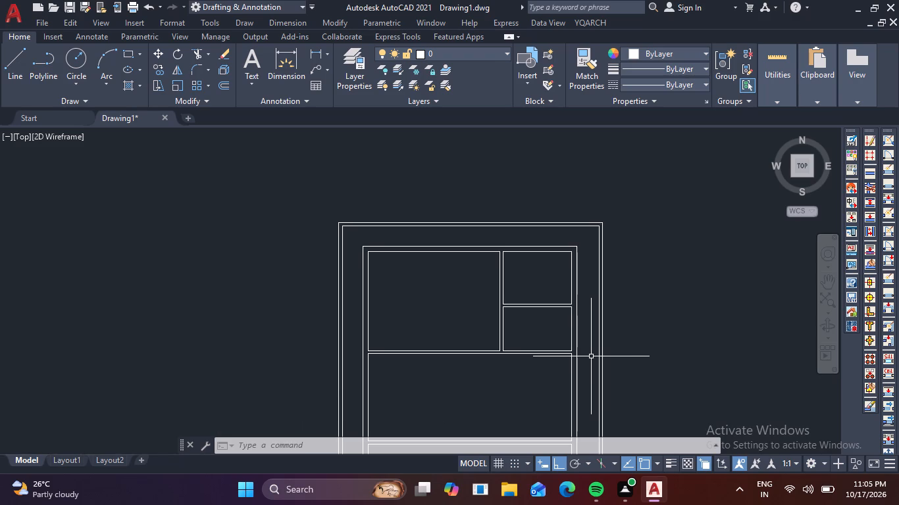
middle_drag(523, 403, 482, 245)
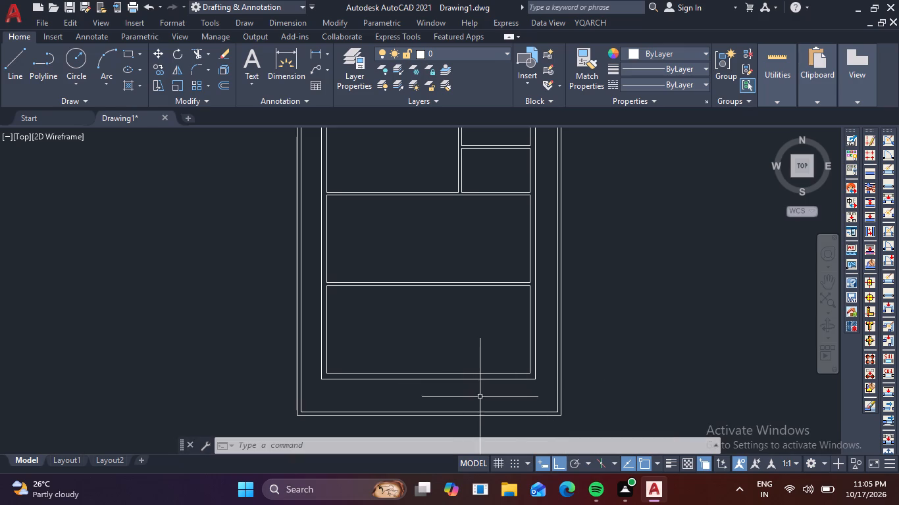
key(o)
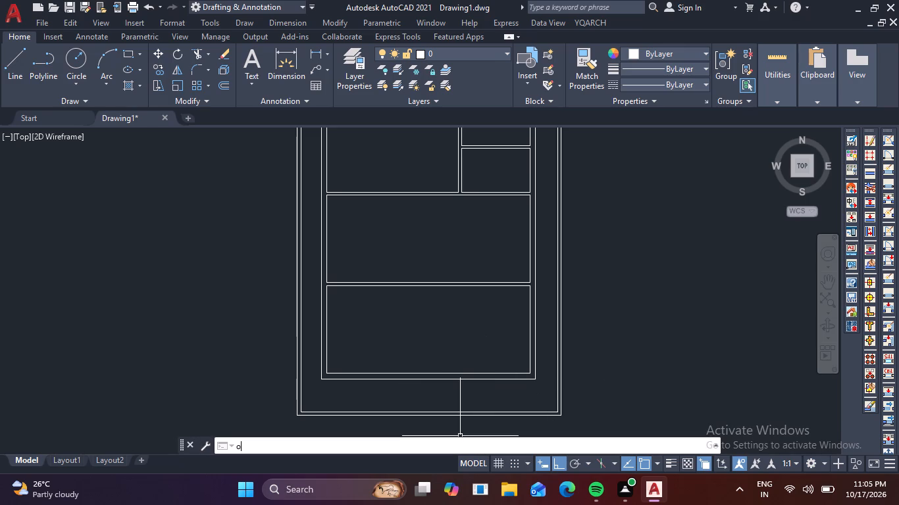
key(Return)
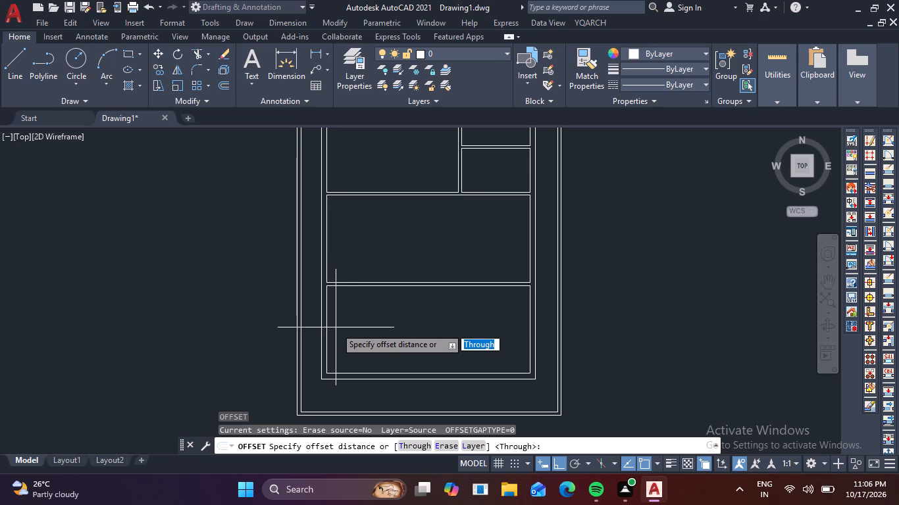
key(7)
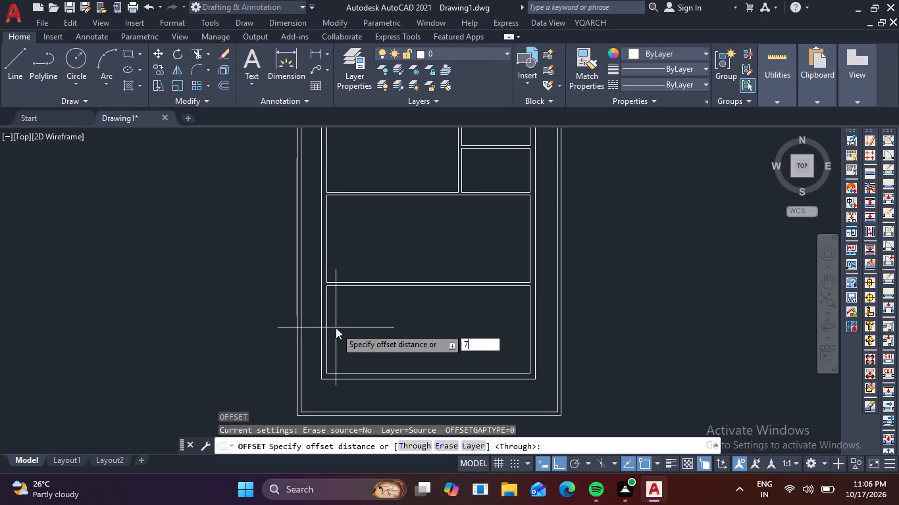
key(apostrophe)
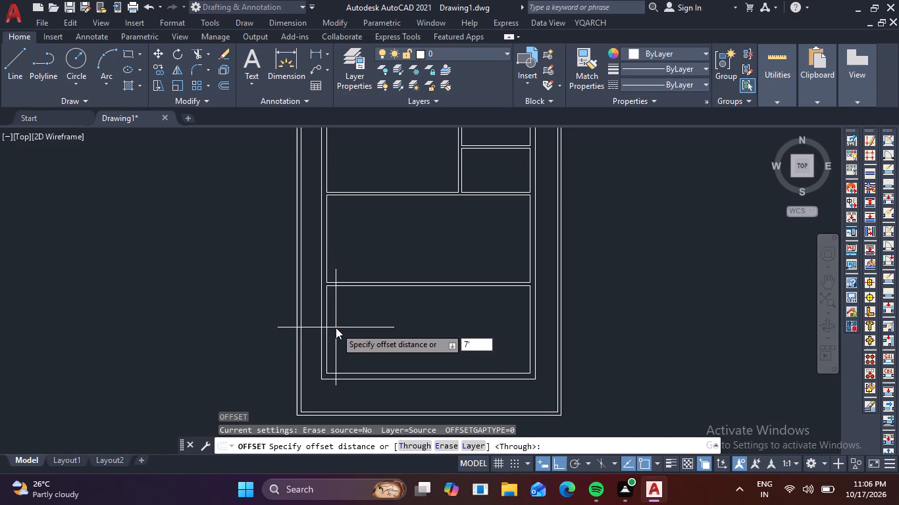
key(6)
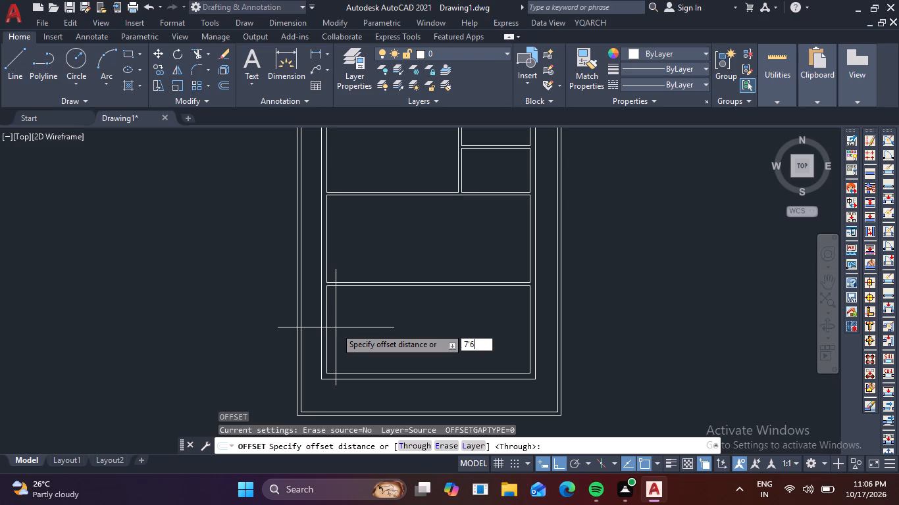
key(shift+quotedbl)
key(Return)
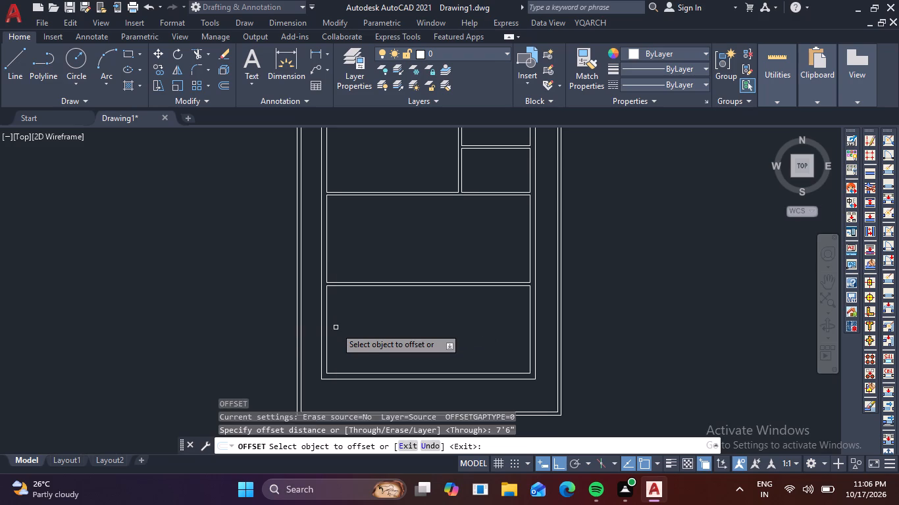
click(529, 331)
click(440, 366)
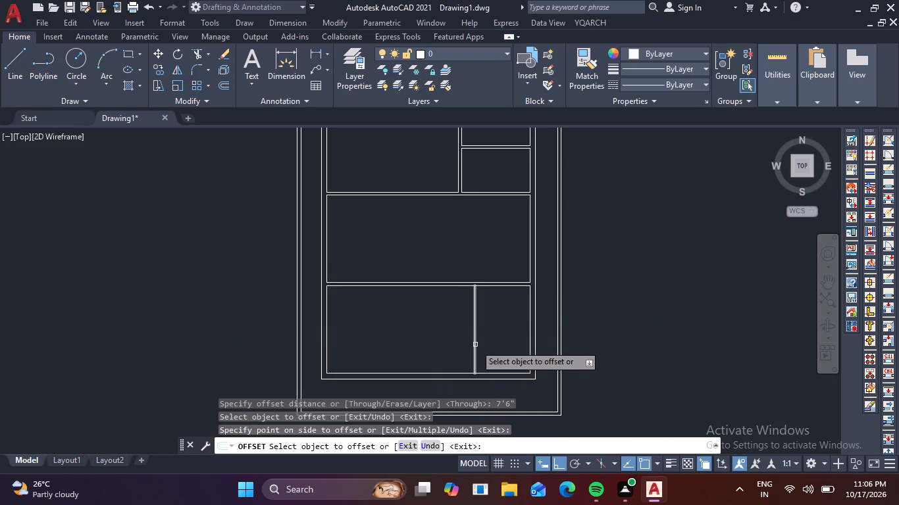
Offset the new vertical line in the bottom room 4-1/2" to the left to form the partition's second face.
click(475, 345)
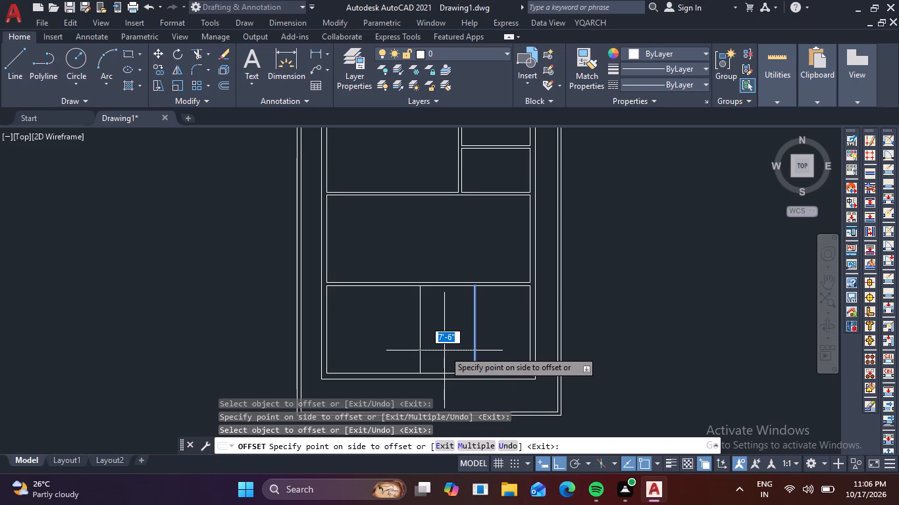
key(4)
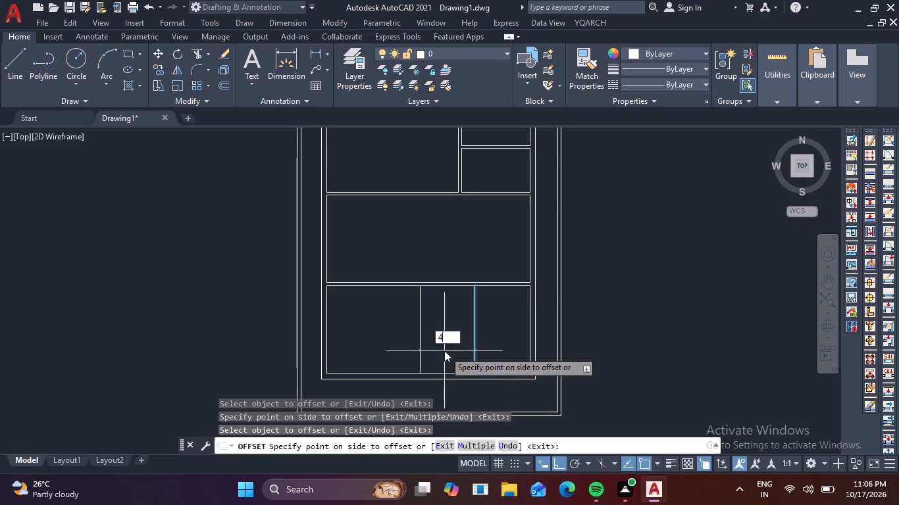
text(-1)
text(/2)
key(Return)
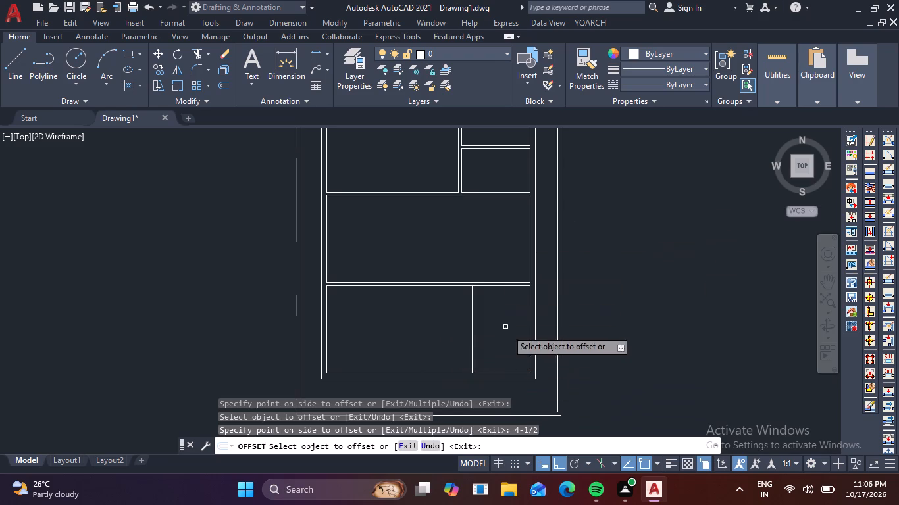
key(Escape)
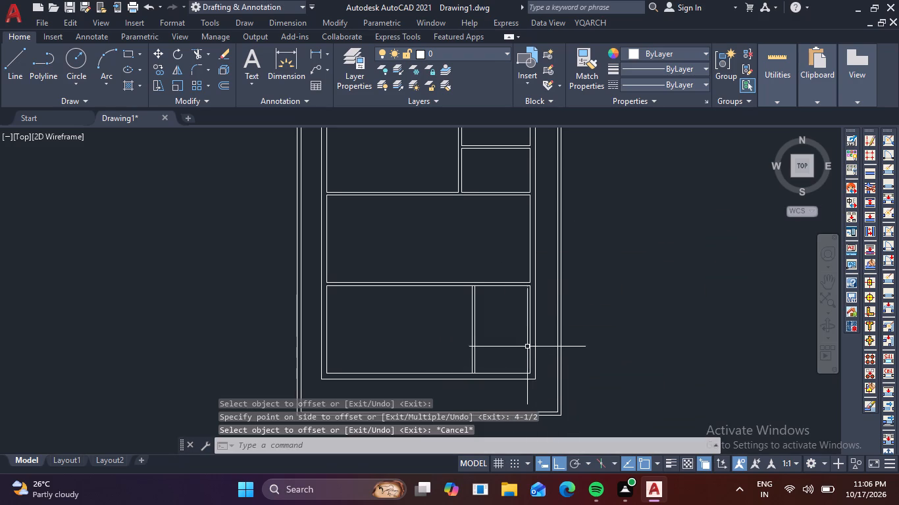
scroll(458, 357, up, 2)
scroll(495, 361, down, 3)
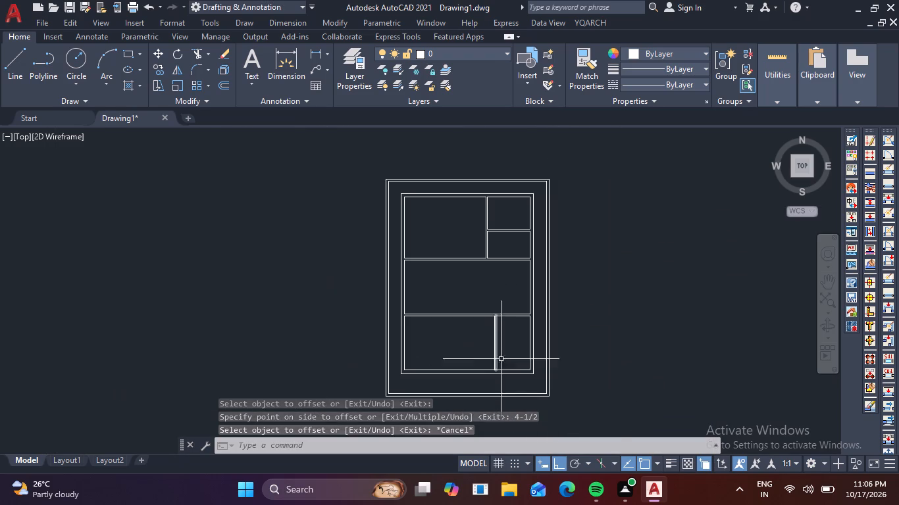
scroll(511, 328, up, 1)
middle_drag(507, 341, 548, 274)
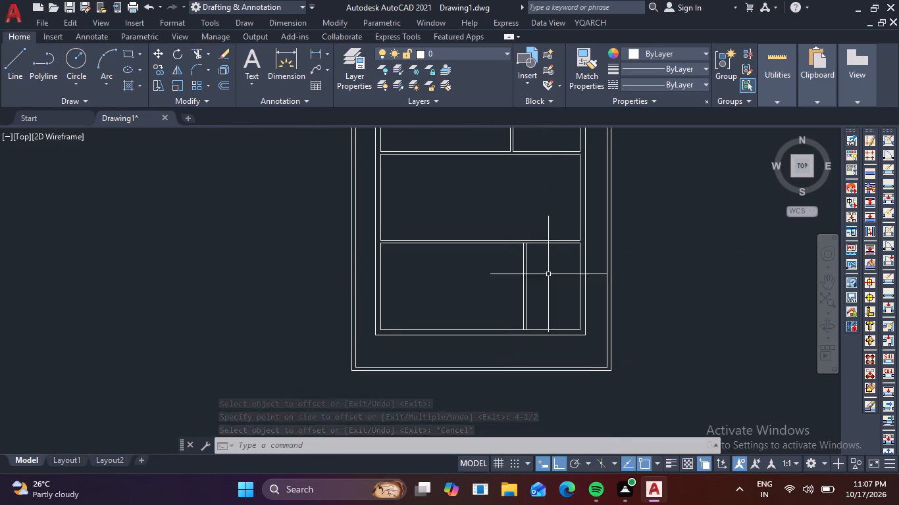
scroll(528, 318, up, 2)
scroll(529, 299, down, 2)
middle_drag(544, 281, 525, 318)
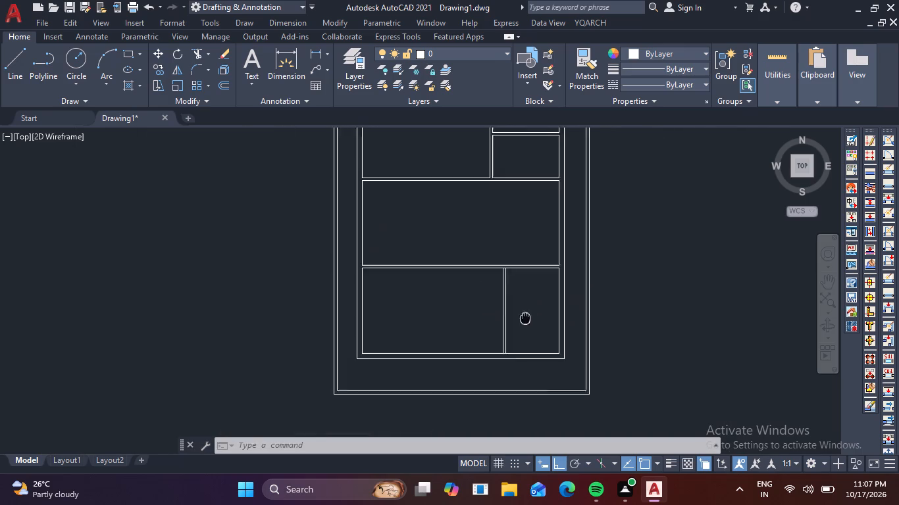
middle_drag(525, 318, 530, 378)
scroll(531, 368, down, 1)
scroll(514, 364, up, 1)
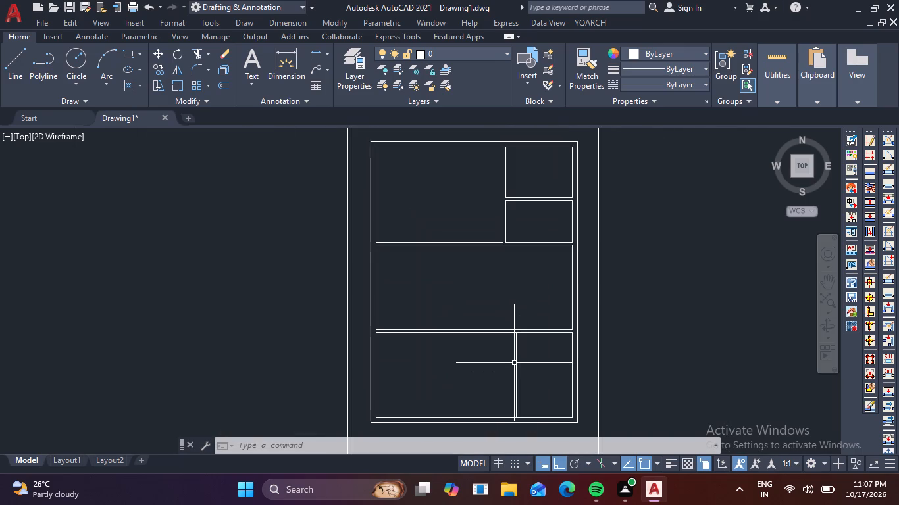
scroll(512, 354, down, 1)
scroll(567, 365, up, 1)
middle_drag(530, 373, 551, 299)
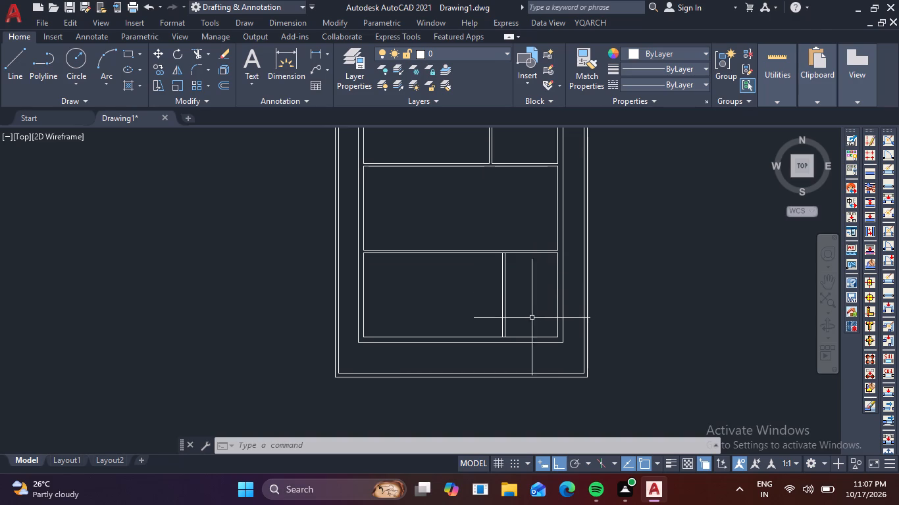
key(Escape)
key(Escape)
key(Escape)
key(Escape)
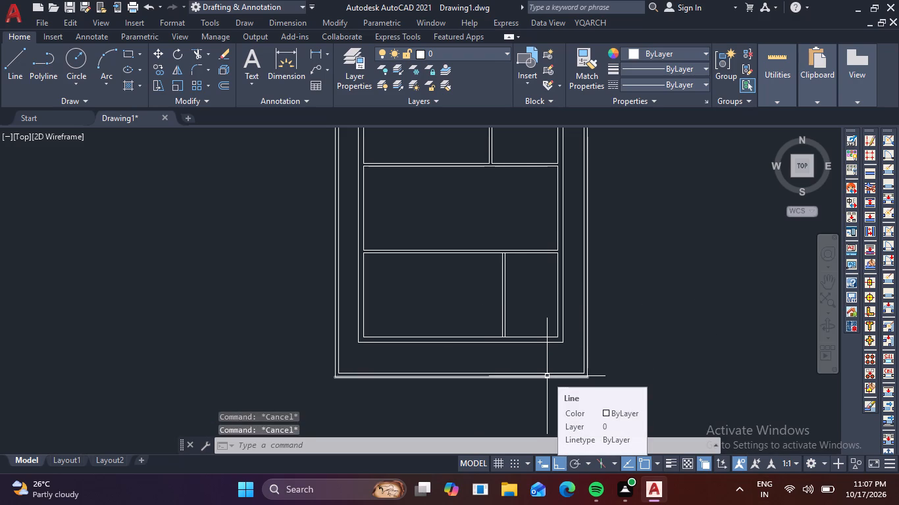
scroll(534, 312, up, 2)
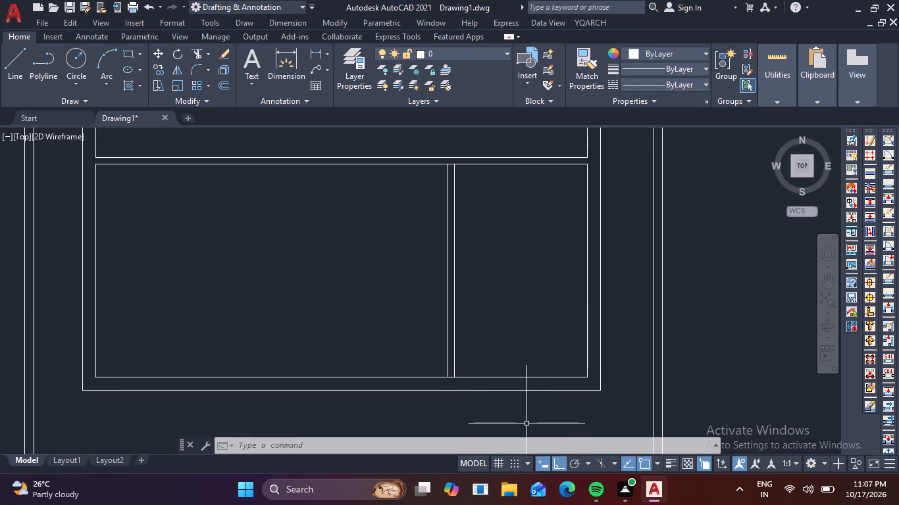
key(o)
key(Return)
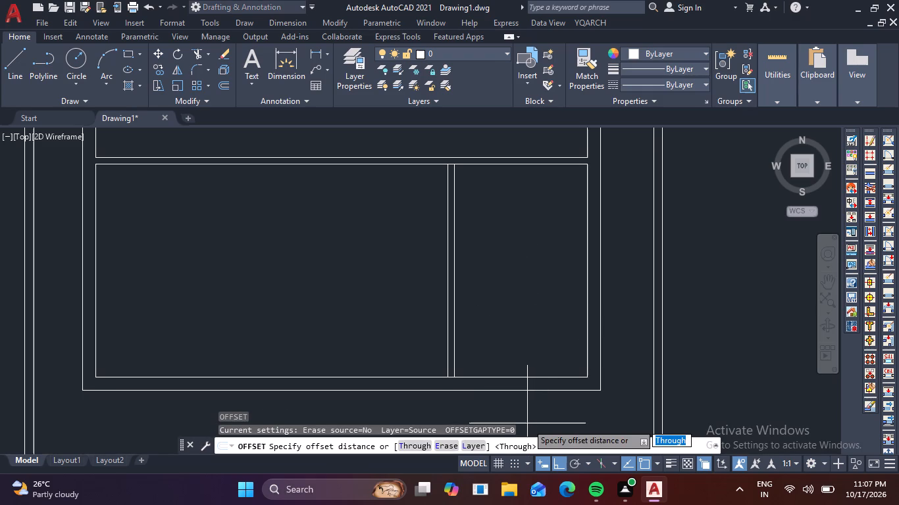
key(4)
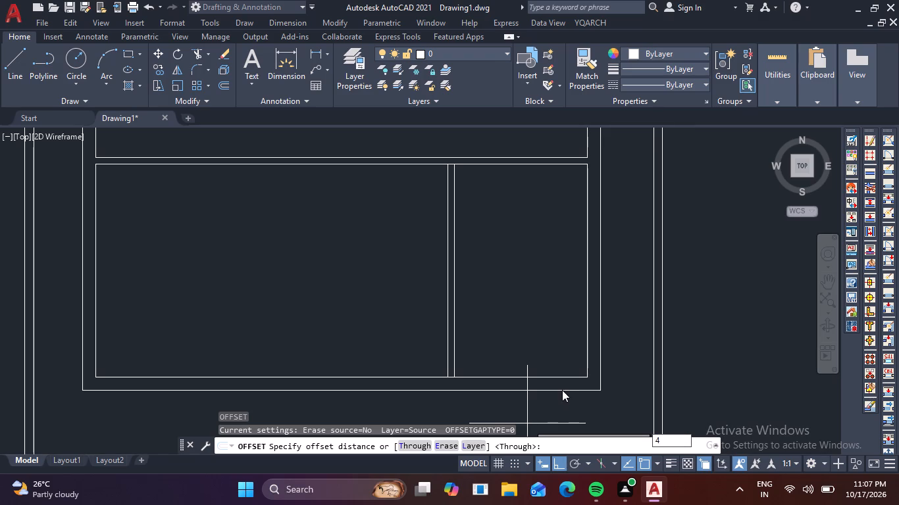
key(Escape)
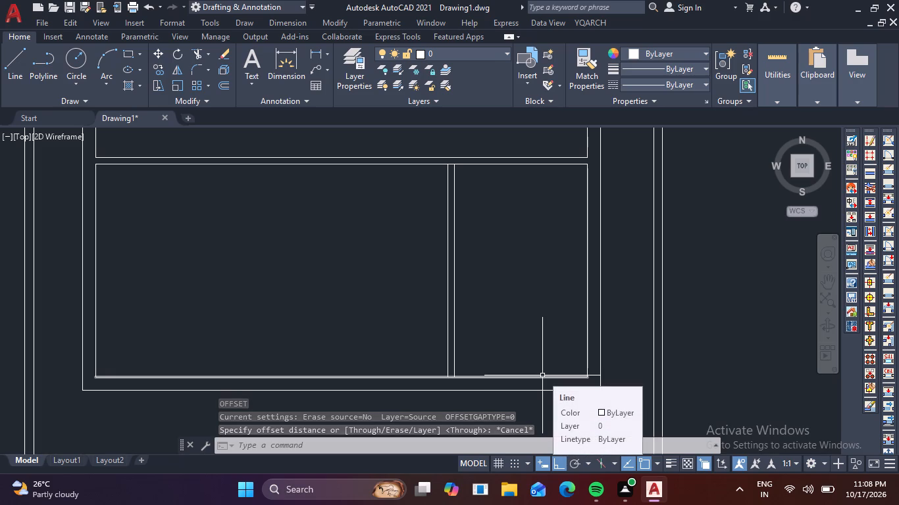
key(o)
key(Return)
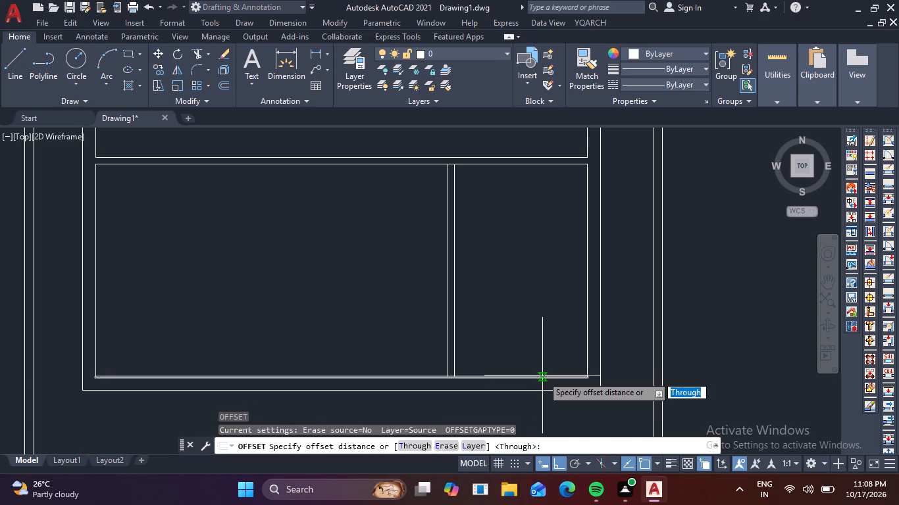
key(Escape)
Trim the lower horizontal partition's bottom face between the two faces of the bottom room's vertical partition.
text(tr)
key(space)
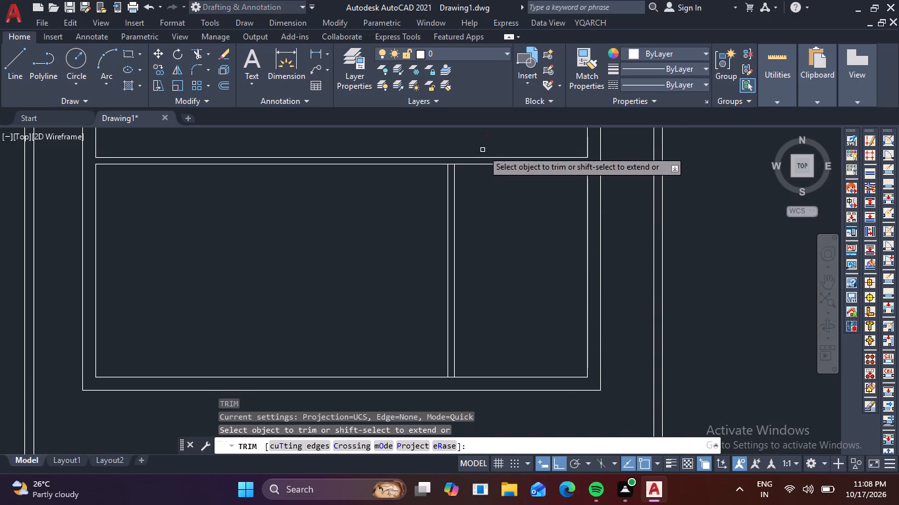
scroll(475, 165, up, 3)
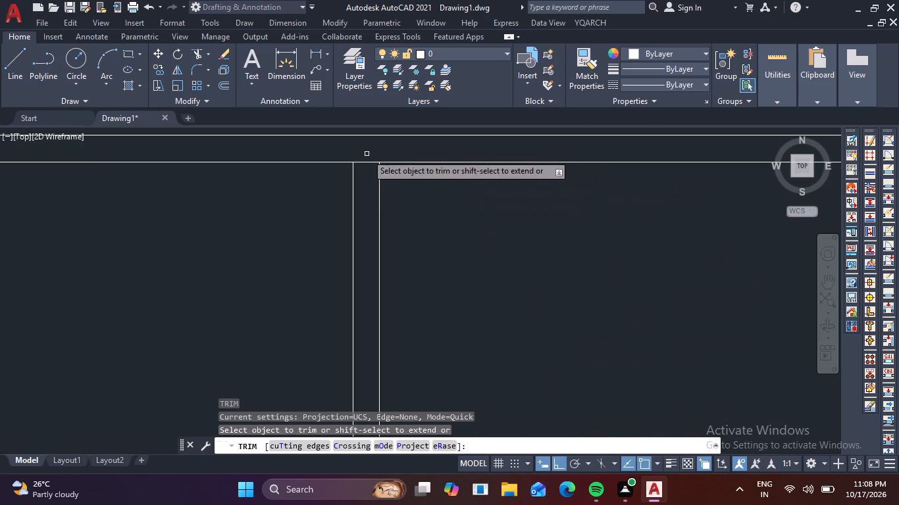
click(367, 154)
click(366, 185)
scroll(374, 181, down, 3)
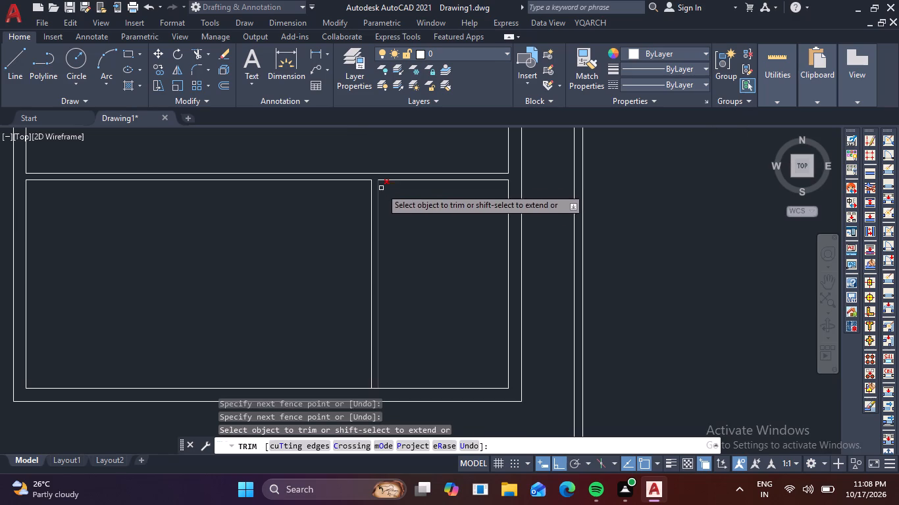
key(Escape)
Offset the lower horizontal partition's bottom face 12'4-1/2" downward in the small room beside the vertical partition.
key(o)
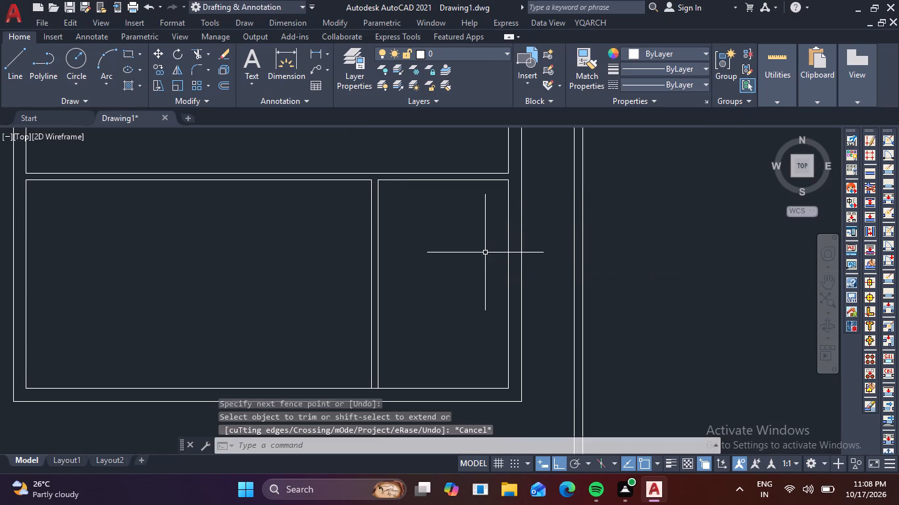
key(Return)
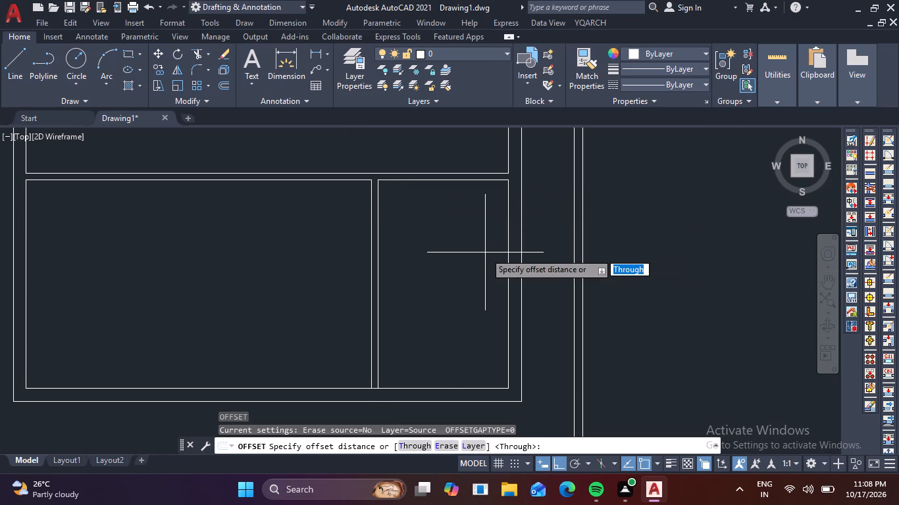
text(12)
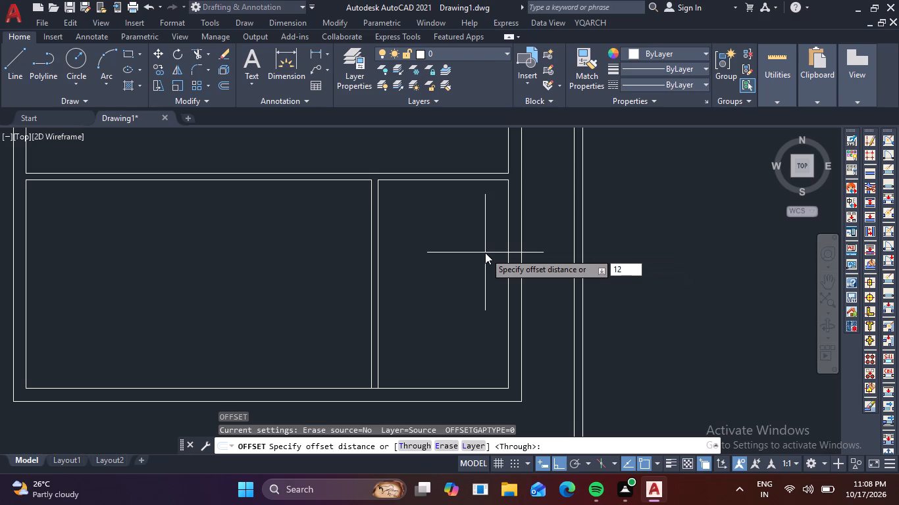
text('4)
key(minus)
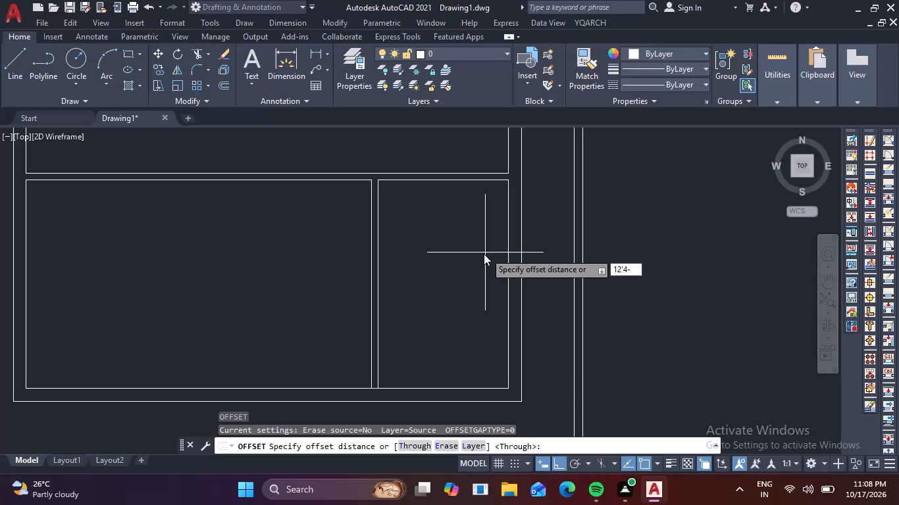
text(1/2)
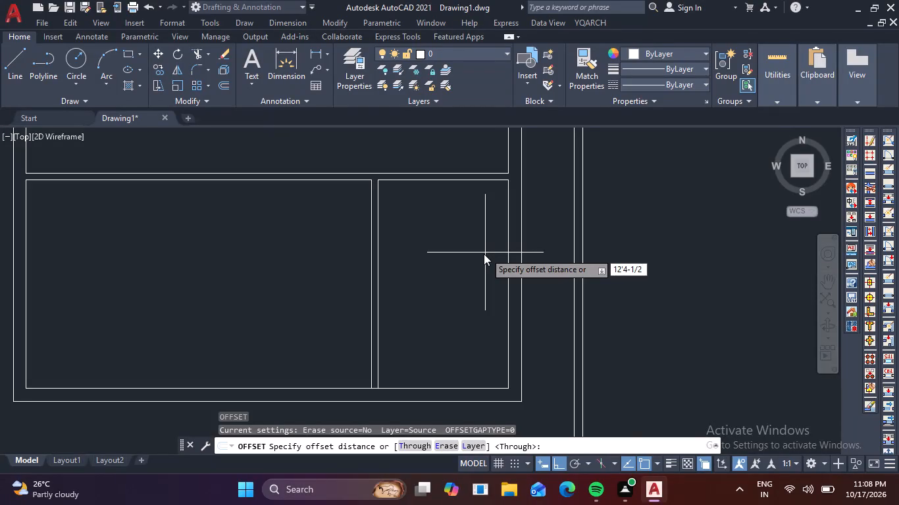
key(Return)
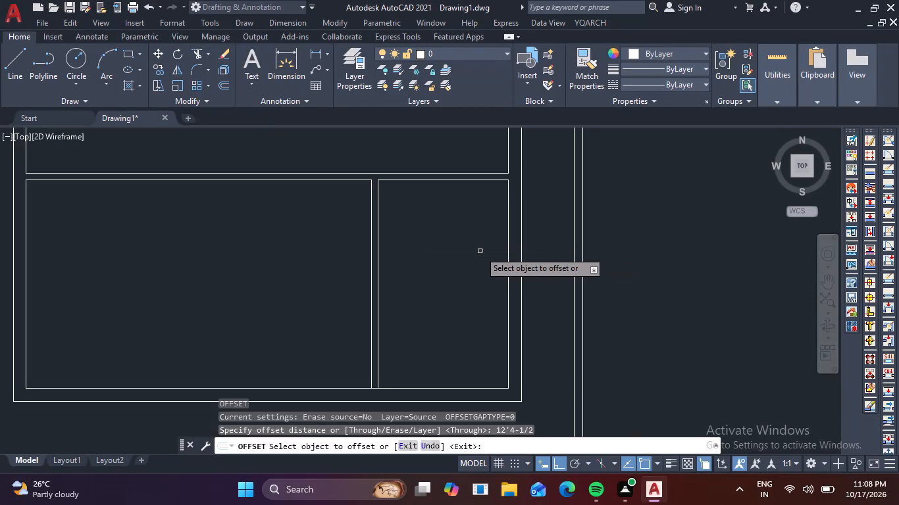
click(467, 180)
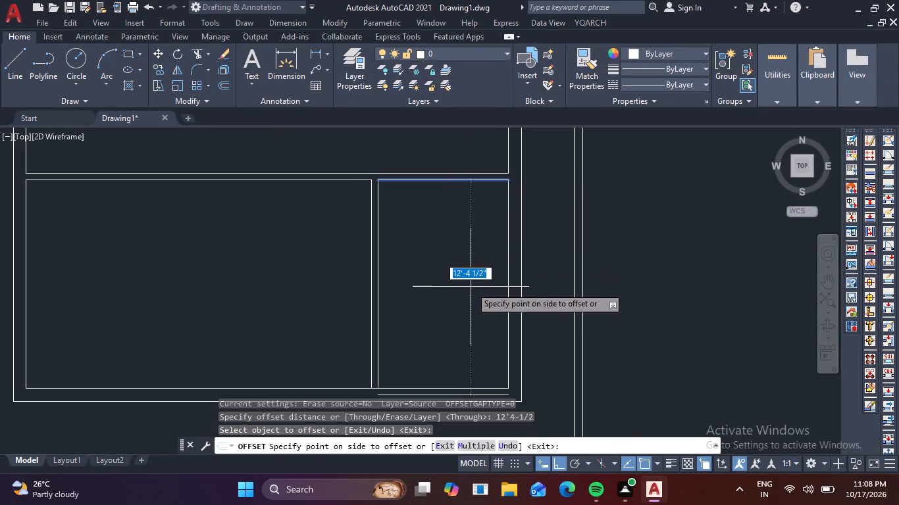
click(471, 288)
Offset the new short line inside the bottom wall 4-1/2" downward.
middle_drag(453, 318, 445, 233)
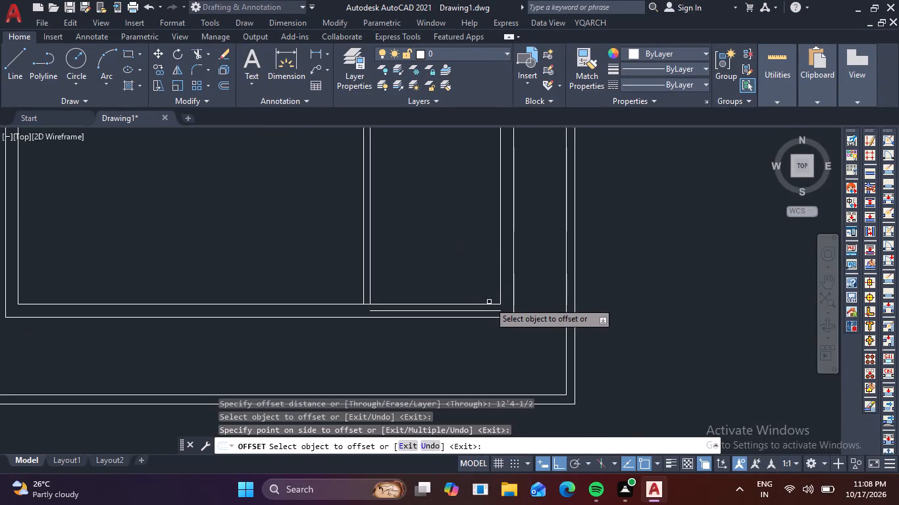
scroll(476, 314, up, 2)
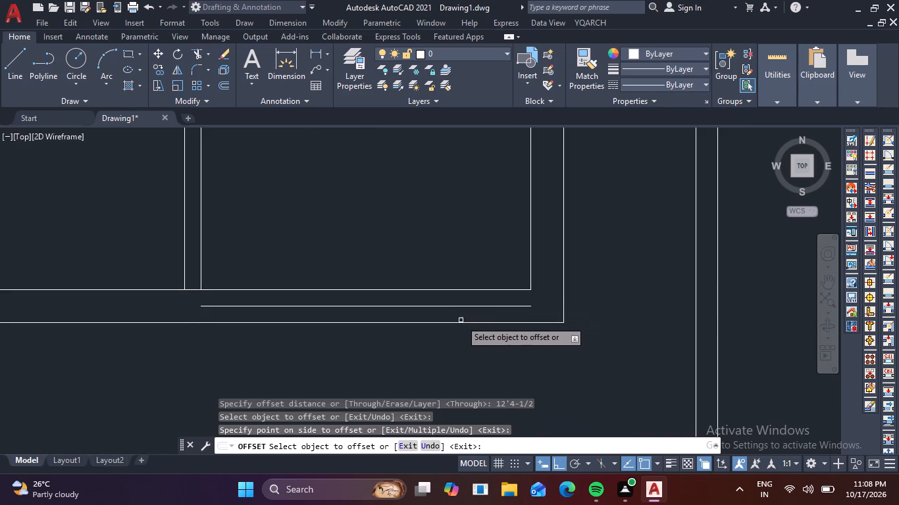
click(462, 306)
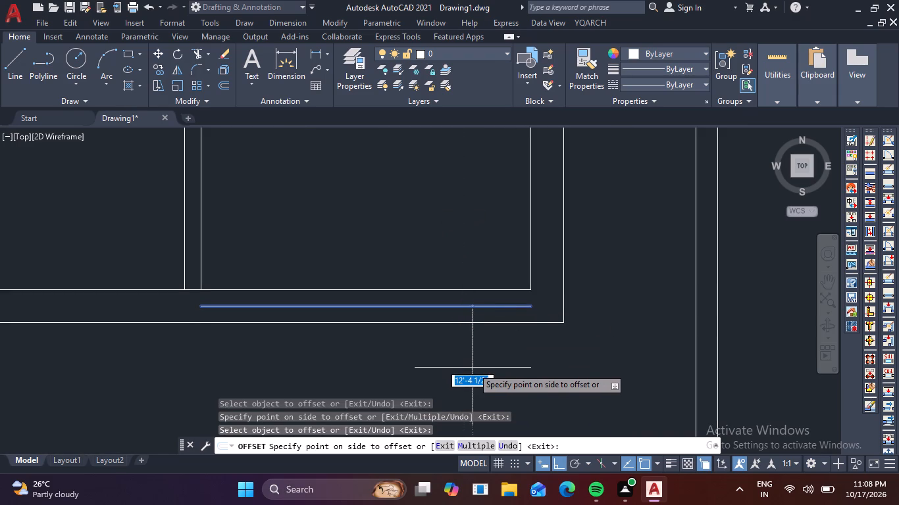
key(4)
text(-1/2)
key(Return)
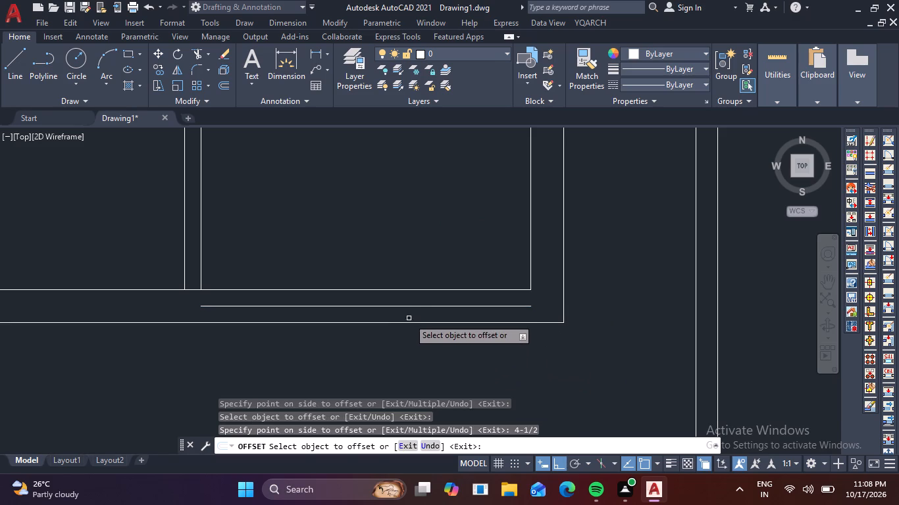
Offset the same short line inside the bottom wall 4-1/2" downward once more.
scroll(413, 341, down, 2)
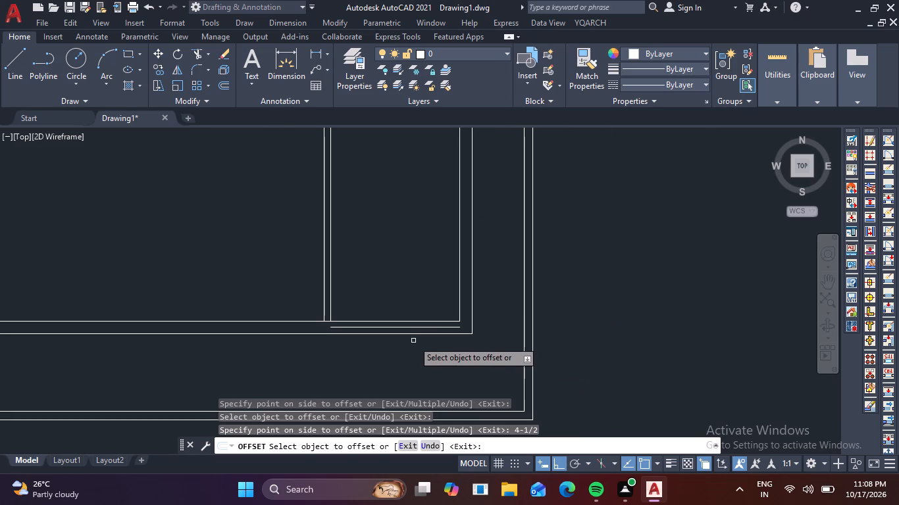
middle_drag(422, 333, 425, 270)
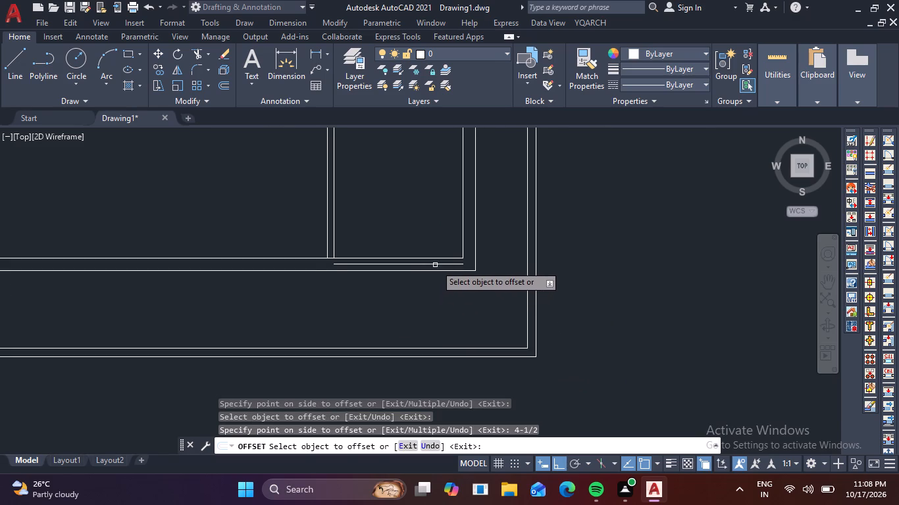
click(445, 264)
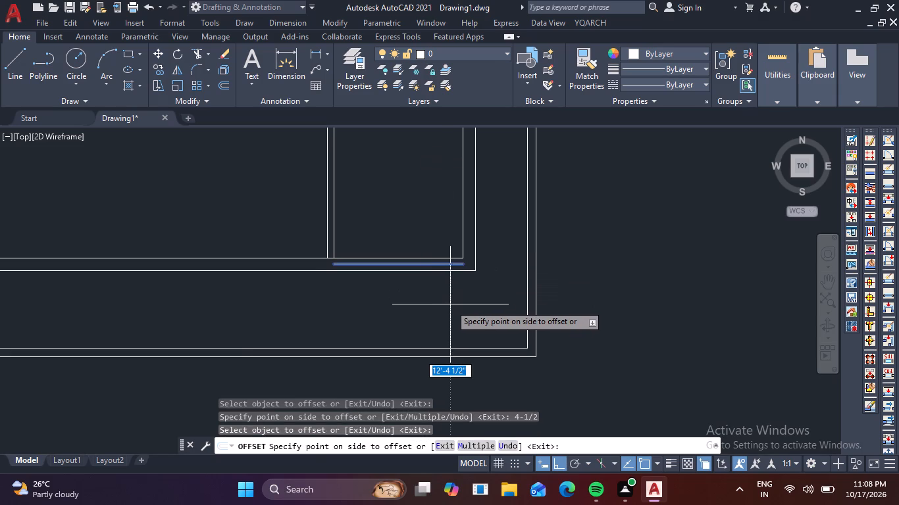
text(4-)
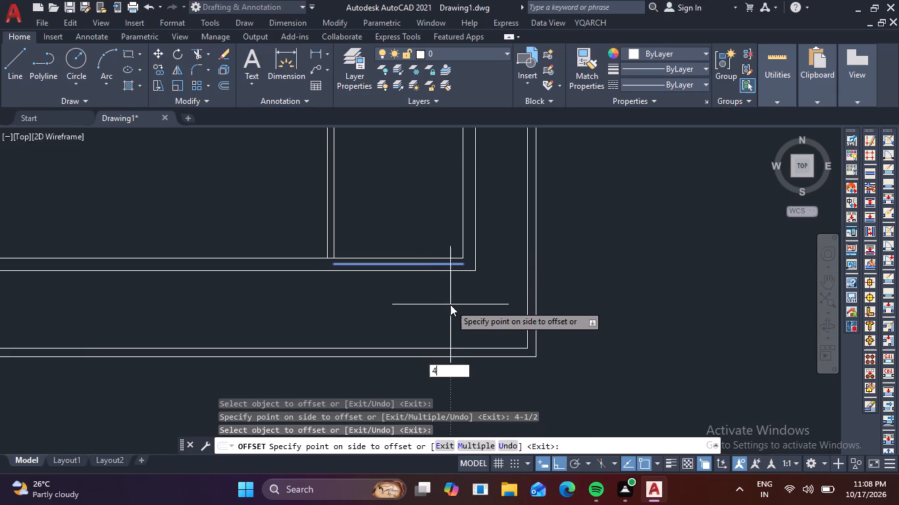
text(1/2)
key(shift+quotedbl)
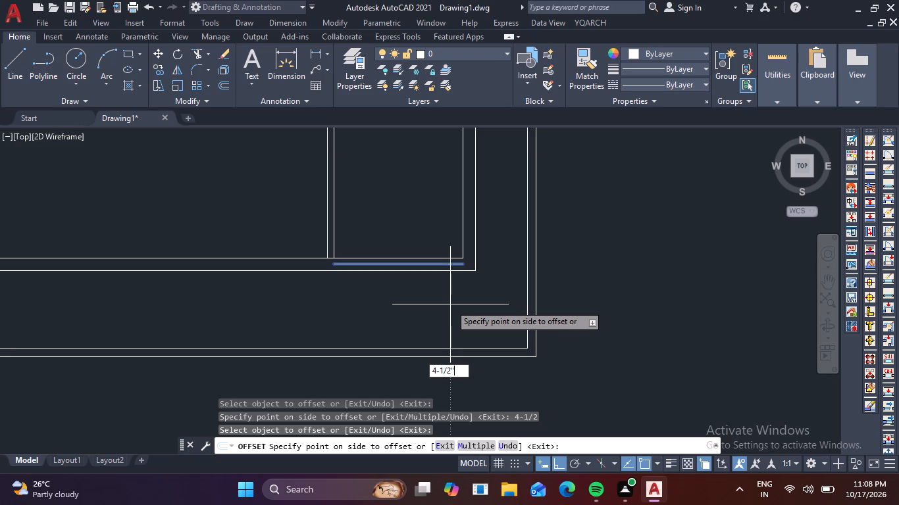
key(Return)
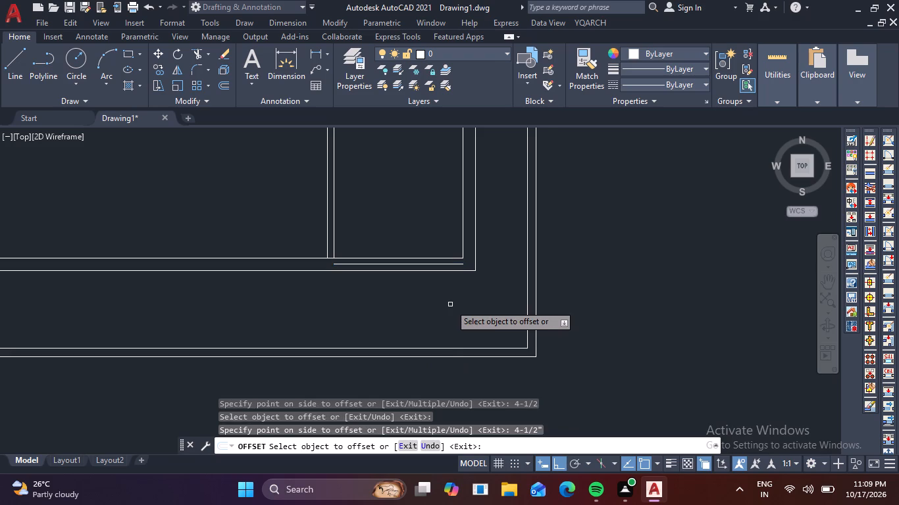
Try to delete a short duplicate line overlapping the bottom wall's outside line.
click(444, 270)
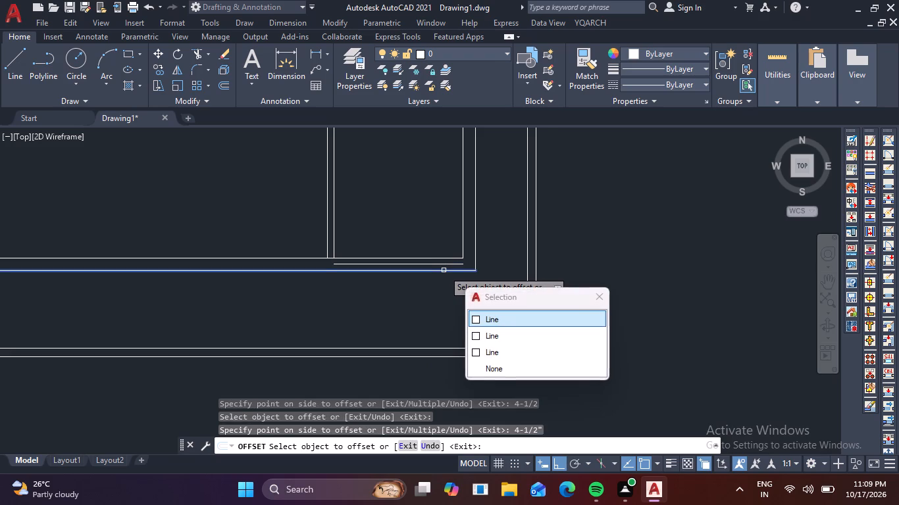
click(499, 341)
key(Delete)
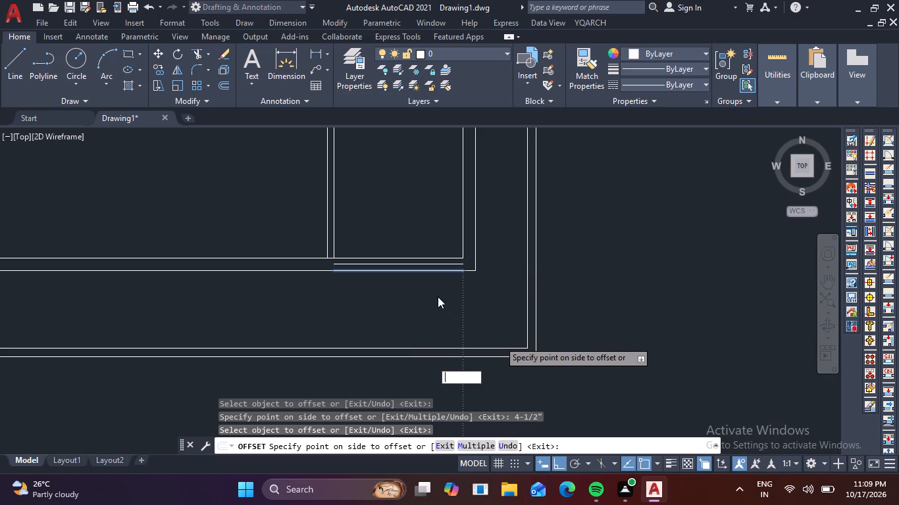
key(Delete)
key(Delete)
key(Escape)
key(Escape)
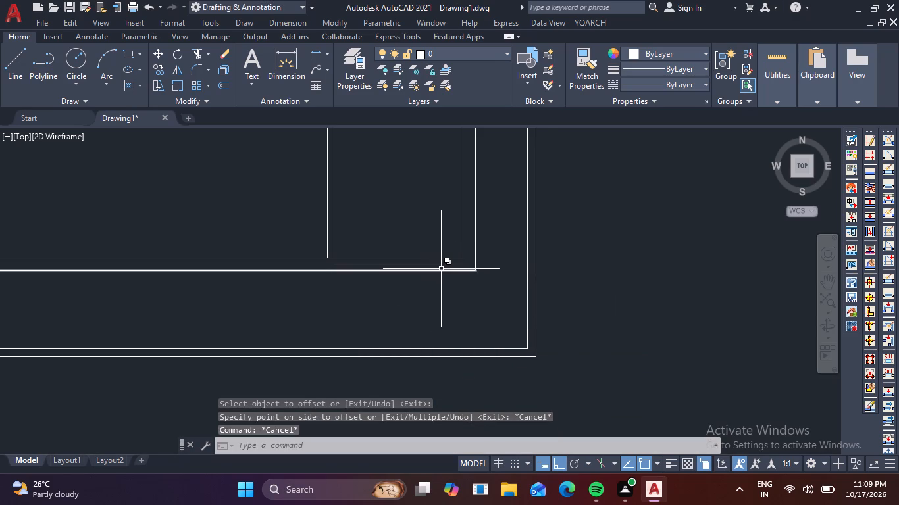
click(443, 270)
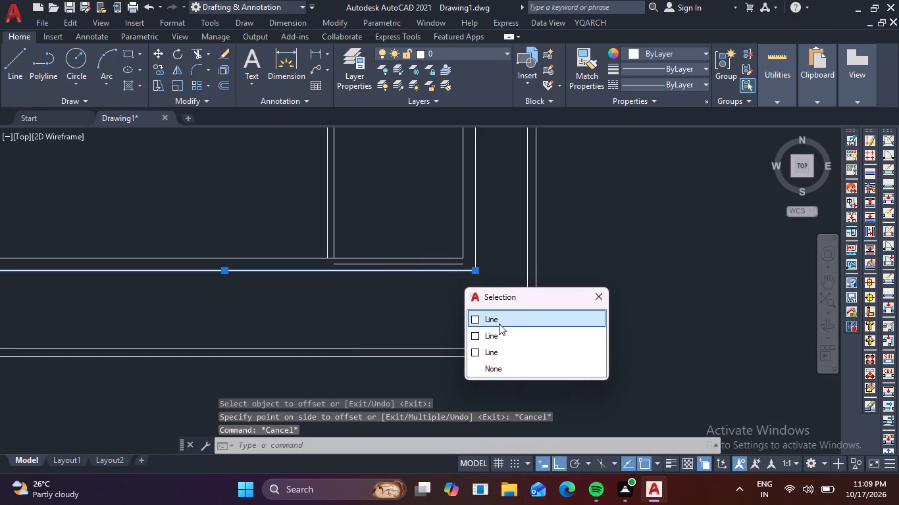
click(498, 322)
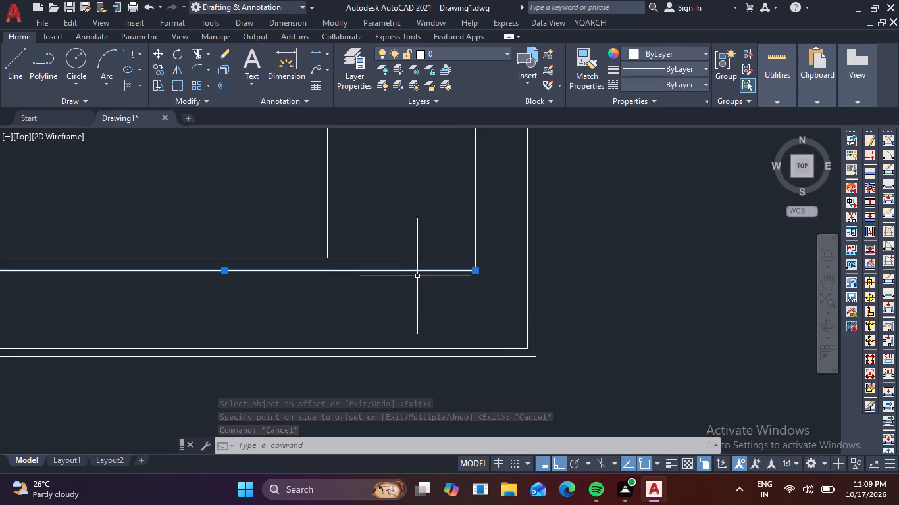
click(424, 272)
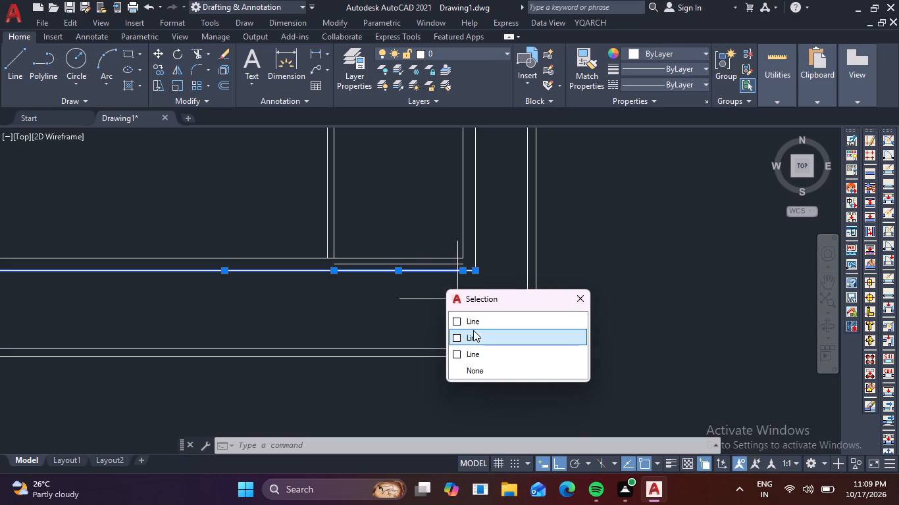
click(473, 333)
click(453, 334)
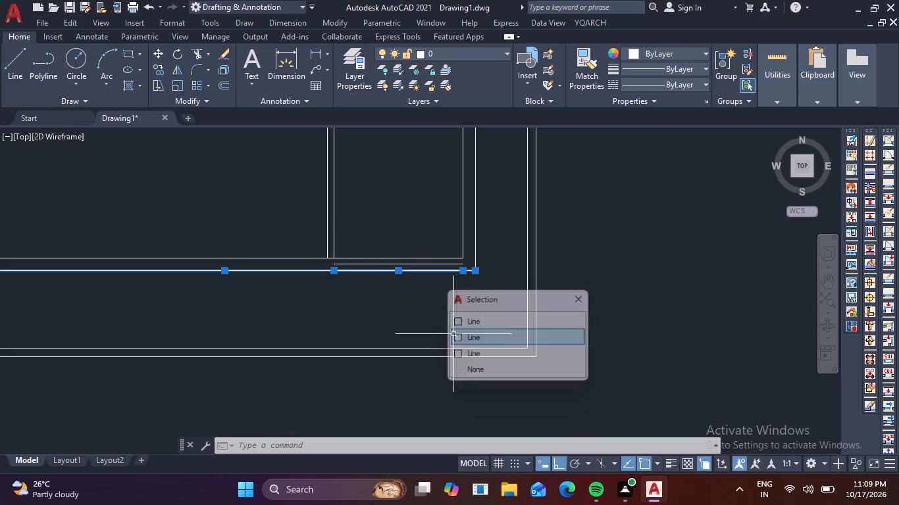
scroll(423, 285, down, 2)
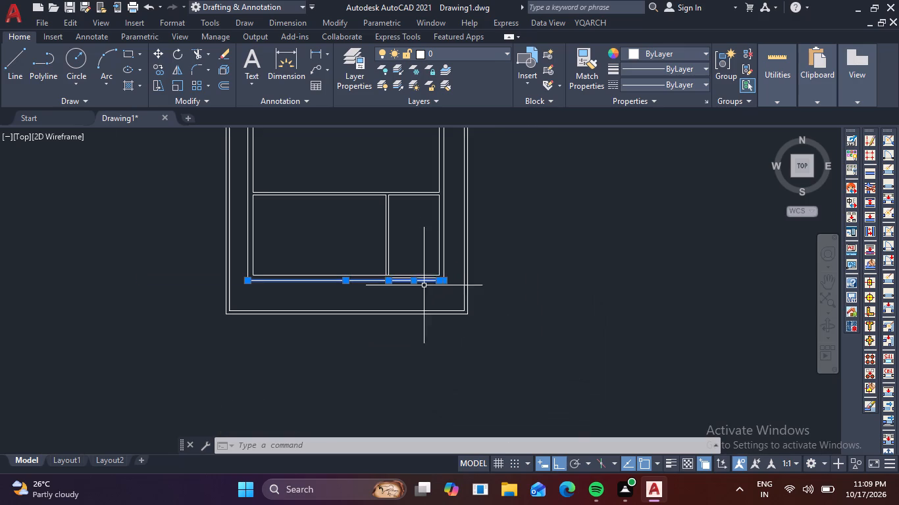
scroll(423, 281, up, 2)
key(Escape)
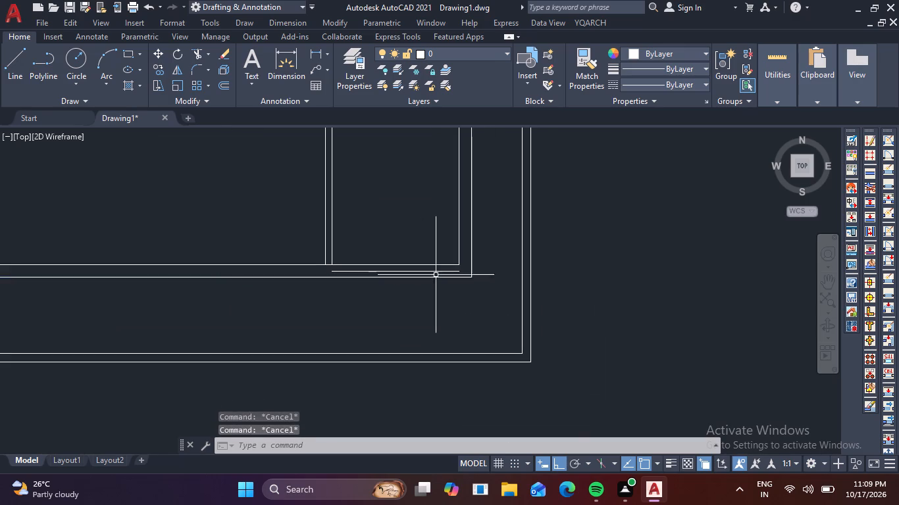
Delete the bottom wall's outside line together with the short duplicate lines overlapping it below the small room.
click(436, 279)
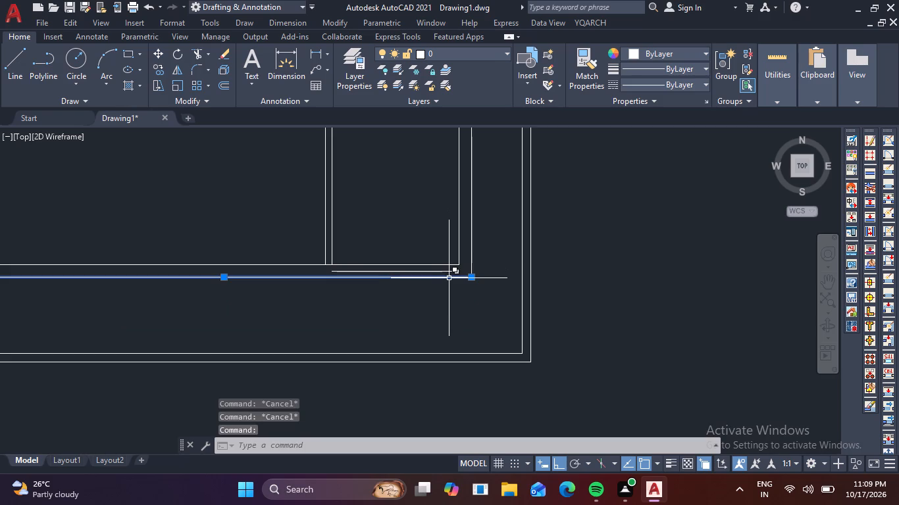
click(449, 278)
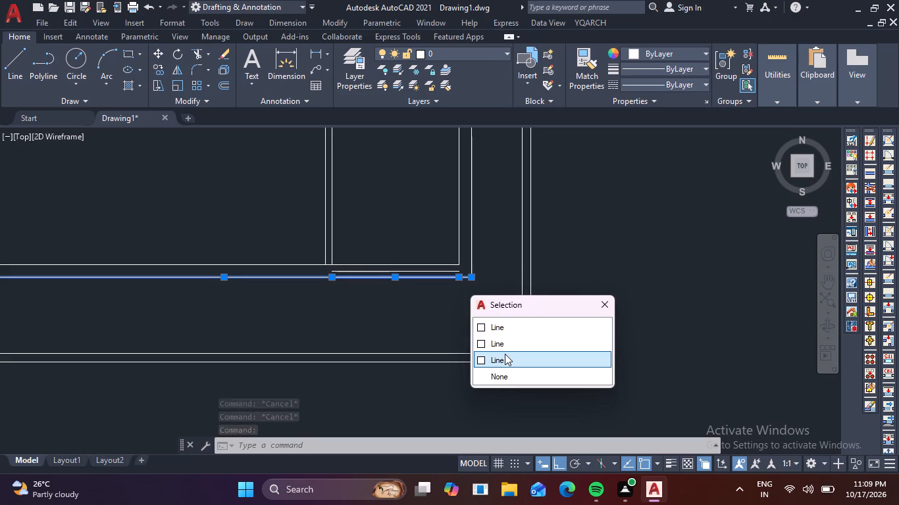
click(505, 354)
key(Delete)
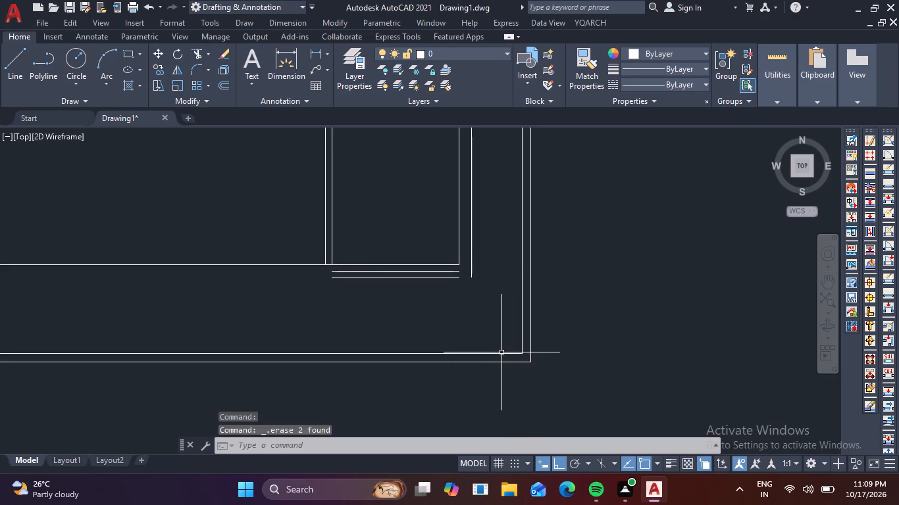
click(436, 278)
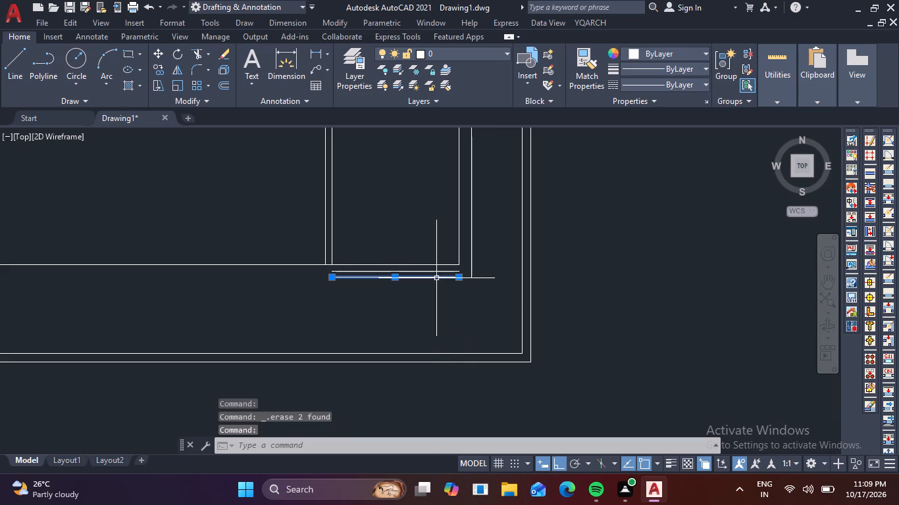
key(Delete)
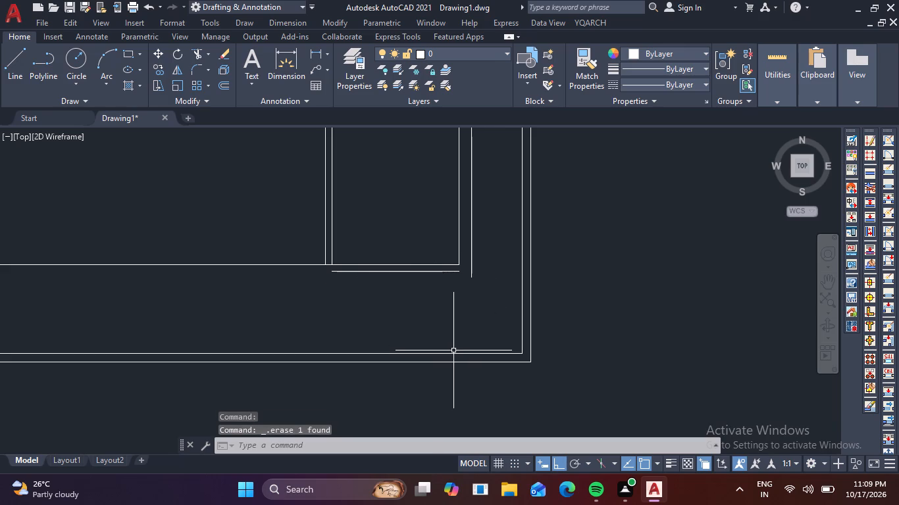
Redraw the bottom wall's outside face as one straight line between the building's two lower outer corners.
key(l)
key(space)
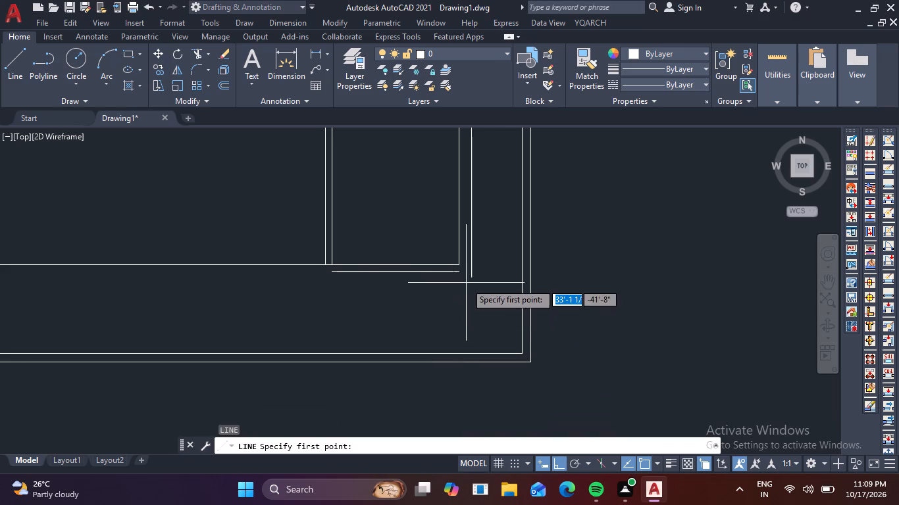
click(469, 279)
middle_drag(372, 291, 383, 297)
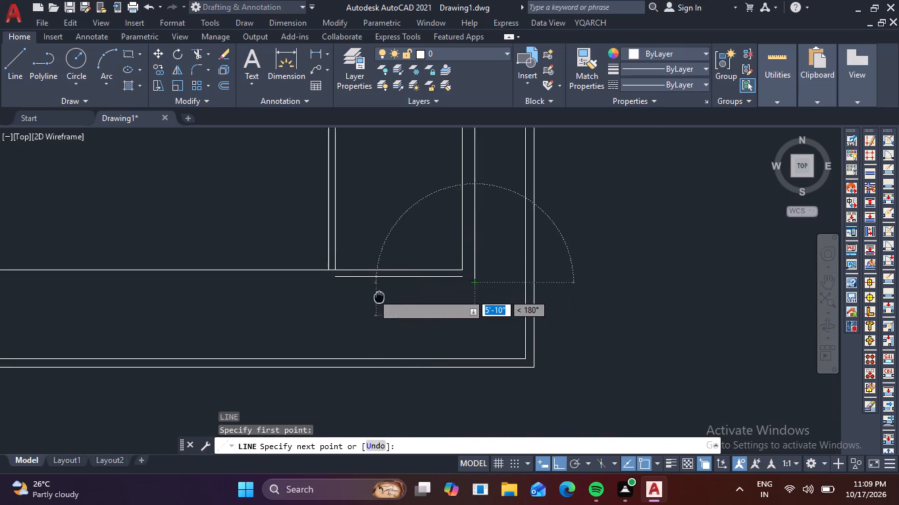
middle_drag(383, 297, 701, 297)
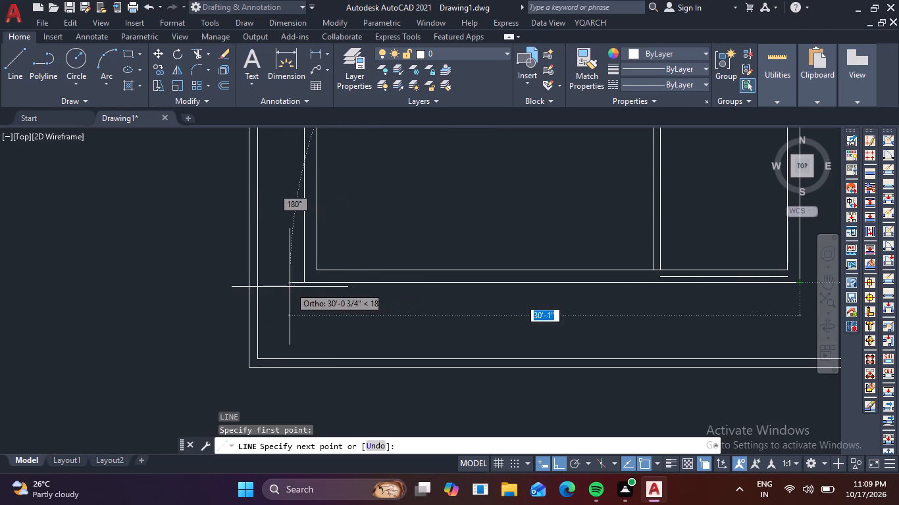
click(305, 280)
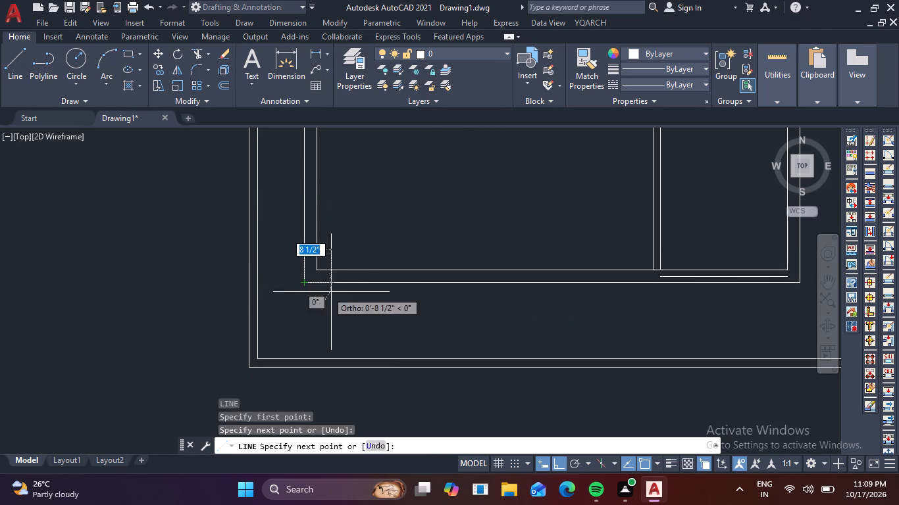
key(Escape)
Fillet the short line inside the bottom wall at zero radius with the small room's partition face and its outer wall's inside face.
middle_drag(671, 256, 565, 231)
scroll(559, 253, up, 3)
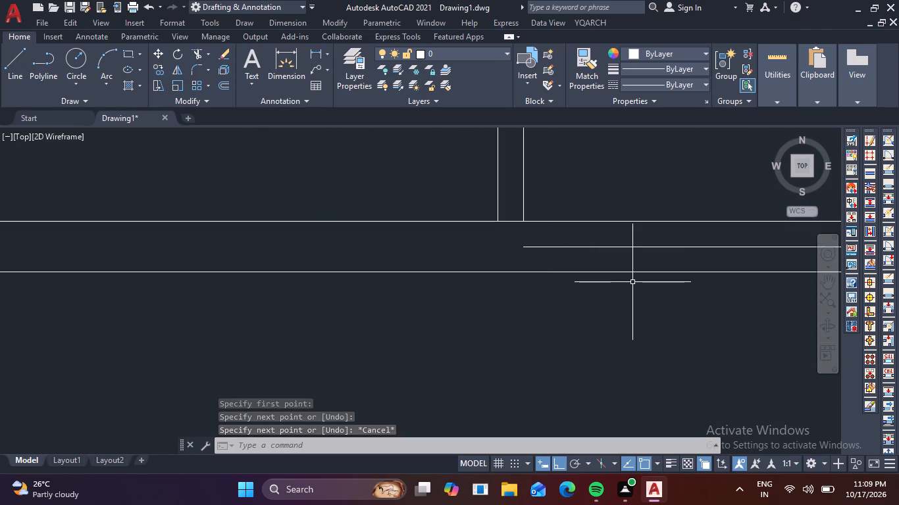
text(f)
key(space)
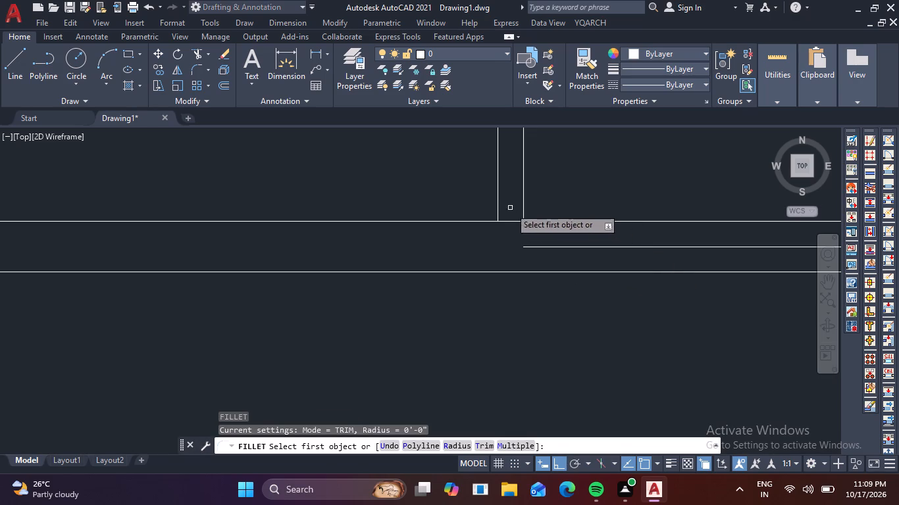
click(525, 214)
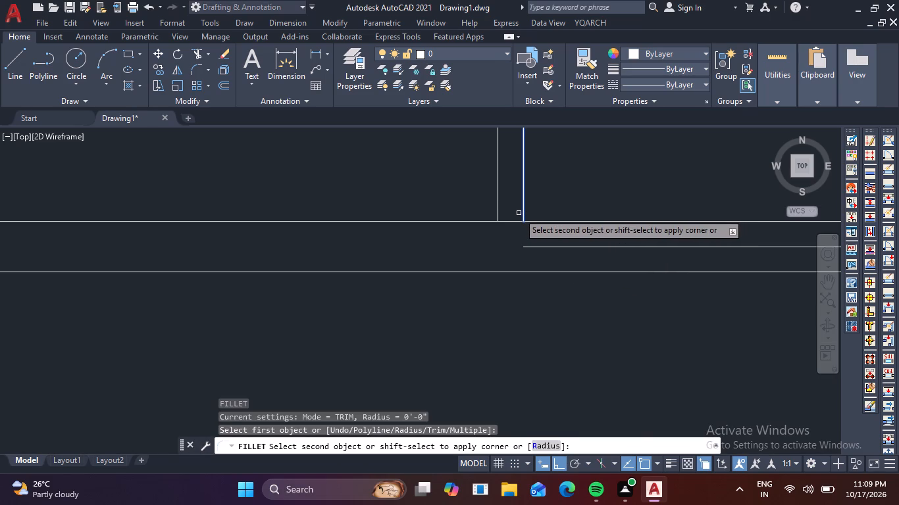
click(547, 247)
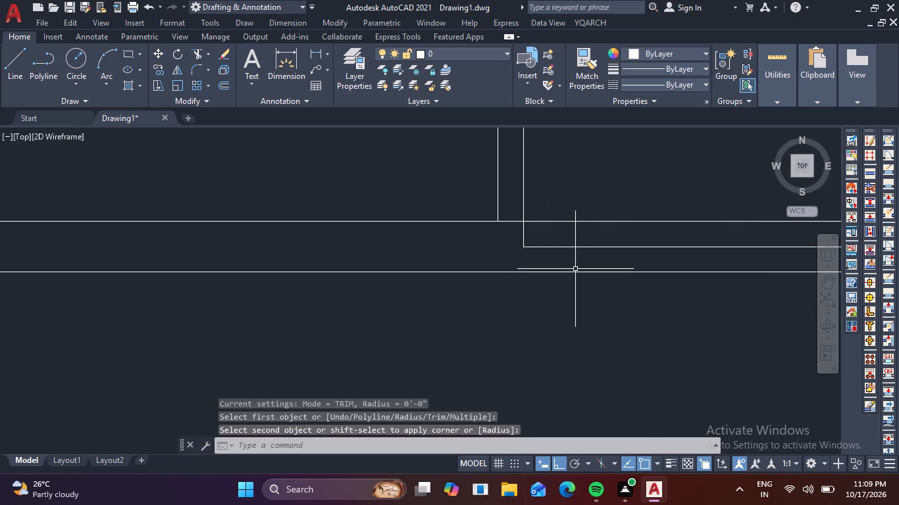
key(space)
scroll(600, 268, down, 1)
middle_drag(597, 263, 370, 287)
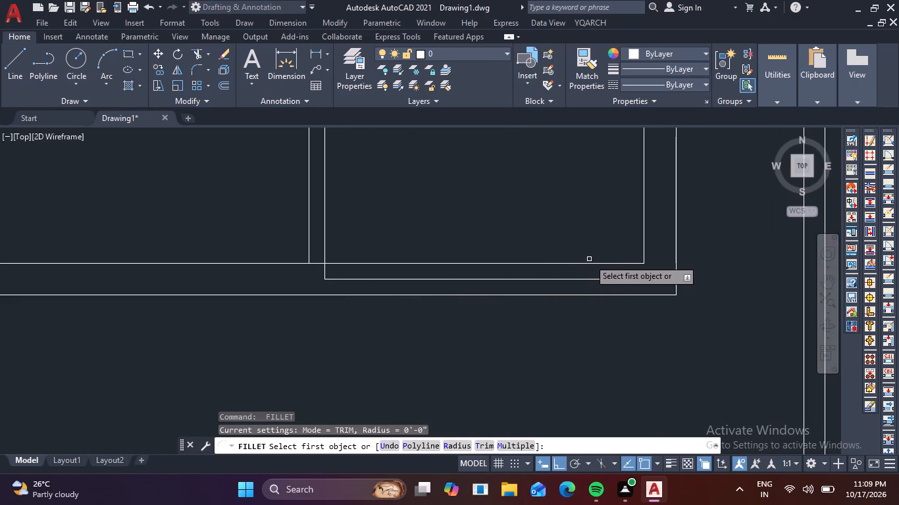
click(636, 280)
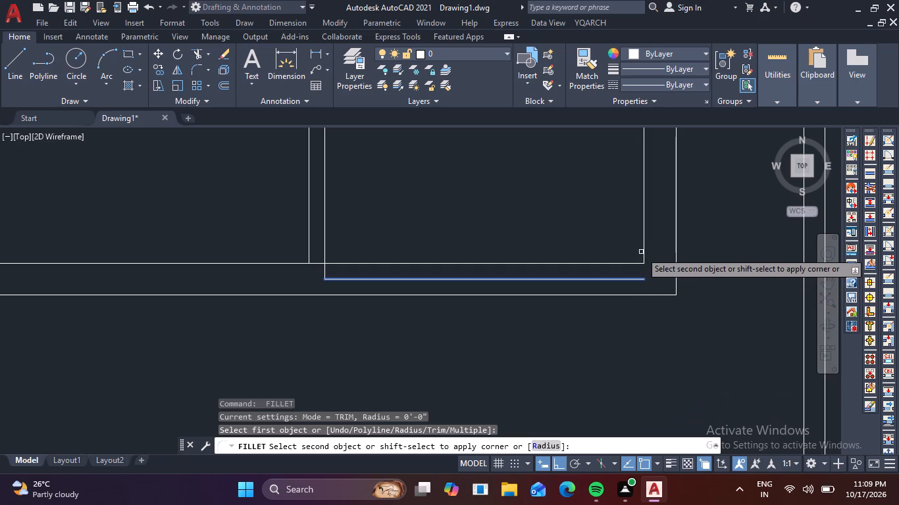
click(644, 253)
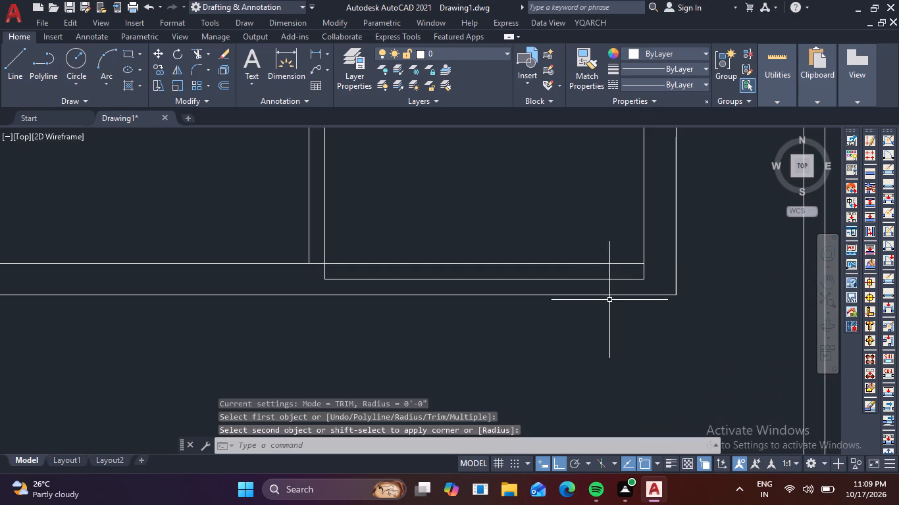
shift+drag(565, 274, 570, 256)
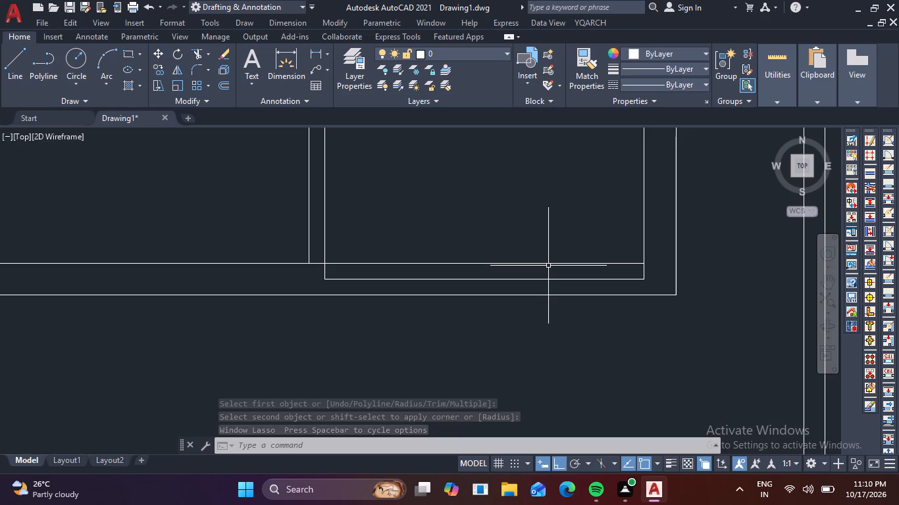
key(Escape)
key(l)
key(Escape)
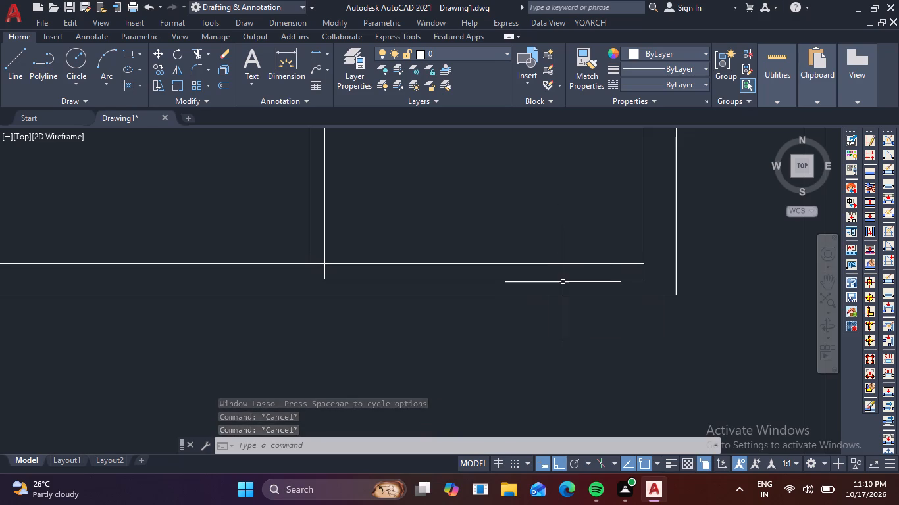
Trim the bottom wall's old inside line across the small room and between the vertical partition's two faces.
text(tr)
key(space)
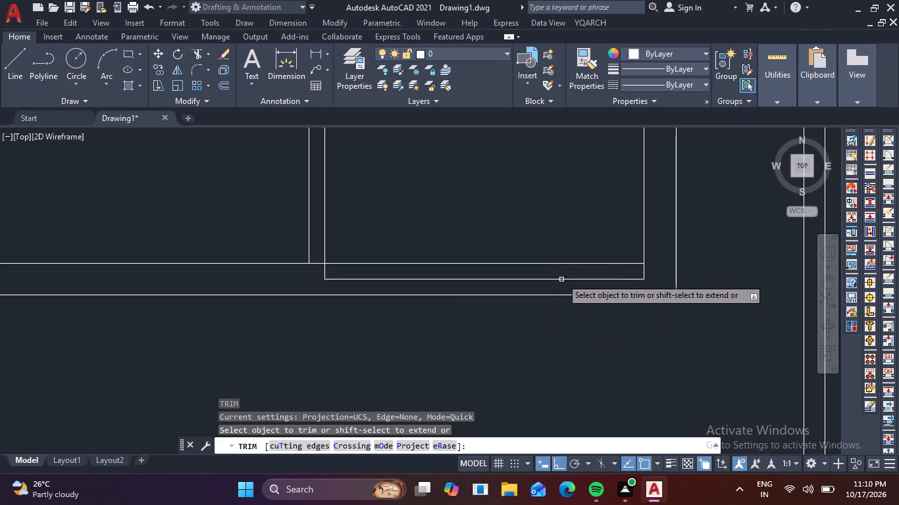
click(564, 268)
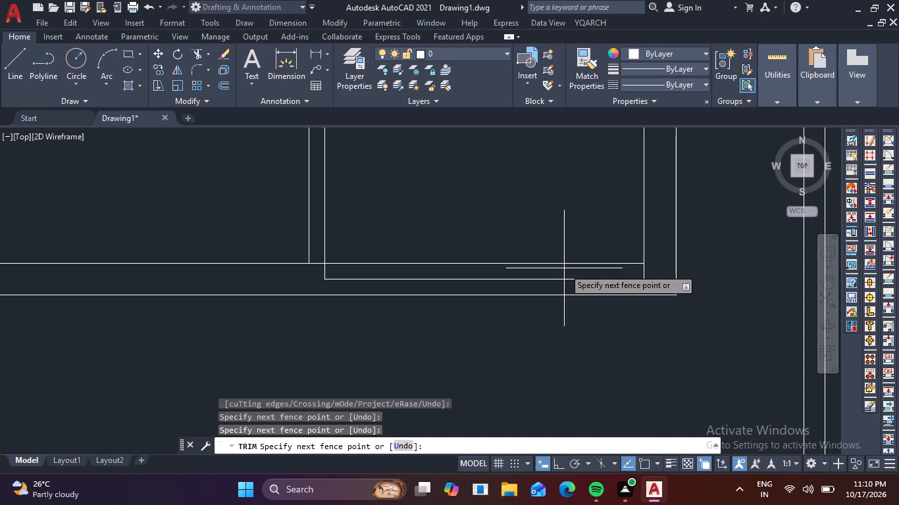
click(564, 268)
drag(564, 268, 567, 249)
click(567, 249)
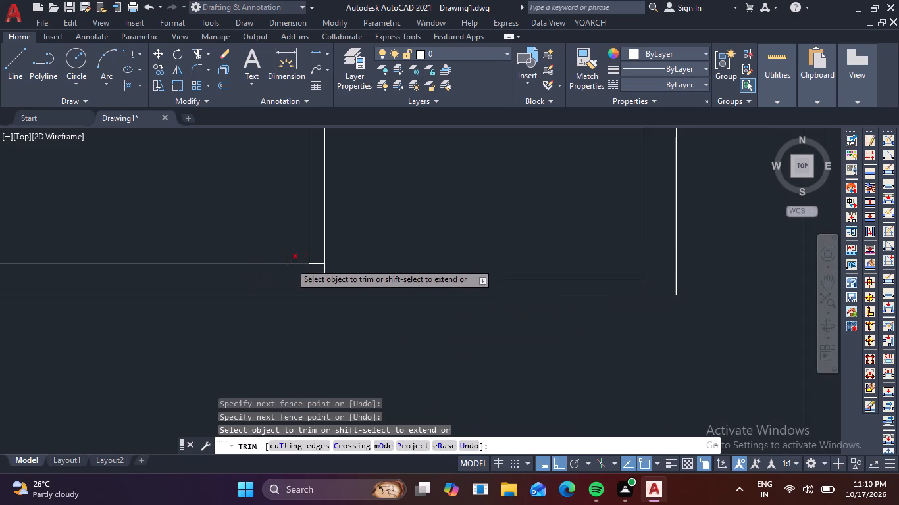
scroll(299, 260, up, 2)
click(334, 263)
click(330, 294)
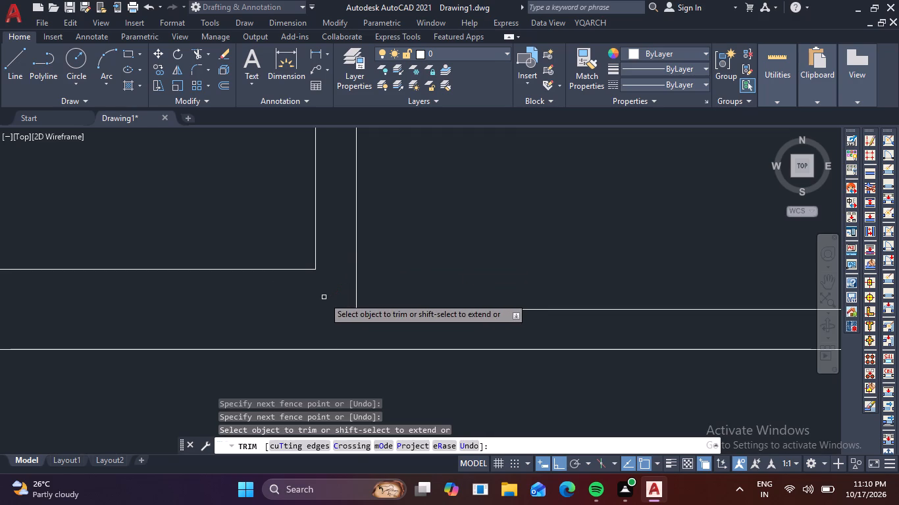
key(Escape)
Examine the overall floor plan, checking the room layout and the wall junctions.
scroll(390, 252, down, 2)
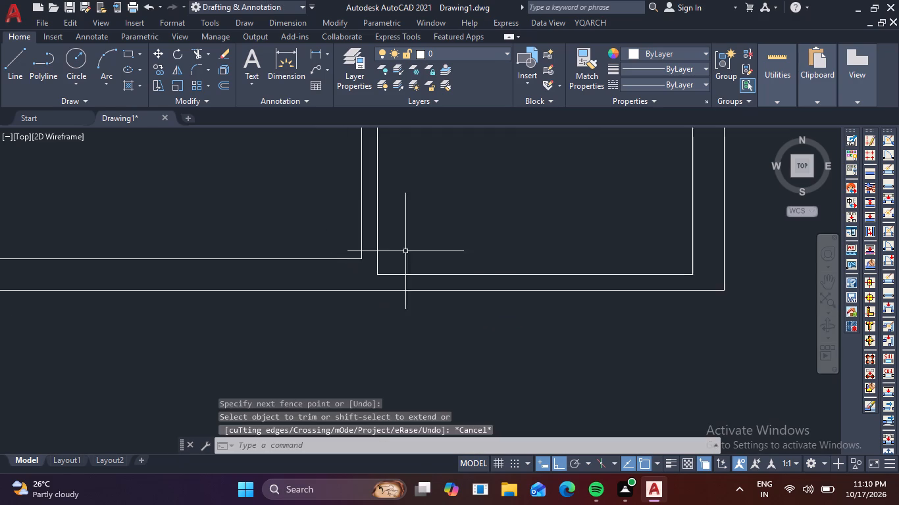
scroll(415, 243, down, 2)
middle_drag(419, 245, 469, 297)
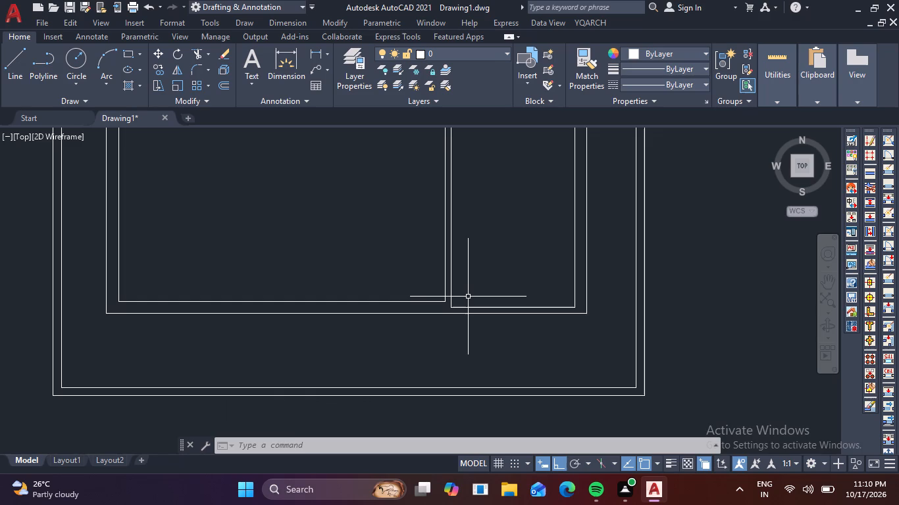
scroll(391, 220, down, 1)
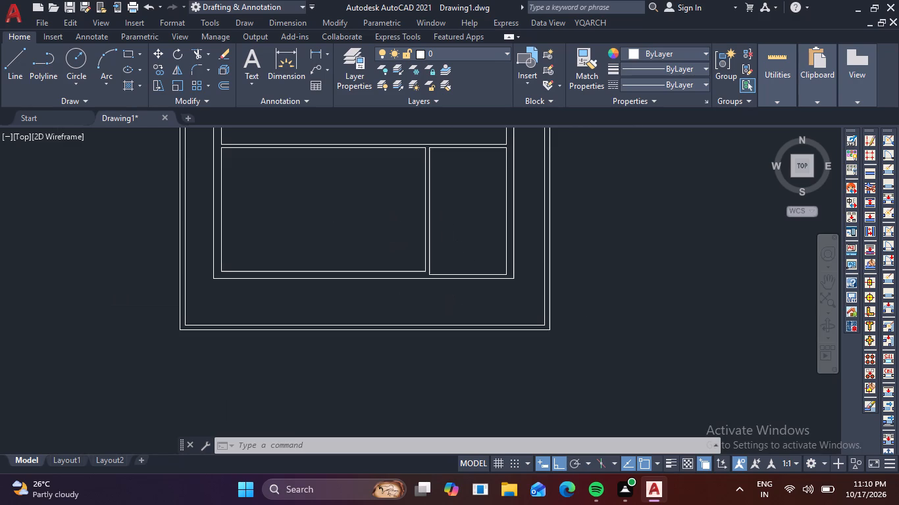
scroll(391, 220, down, 1)
middle_drag(391, 220, 419, 295)
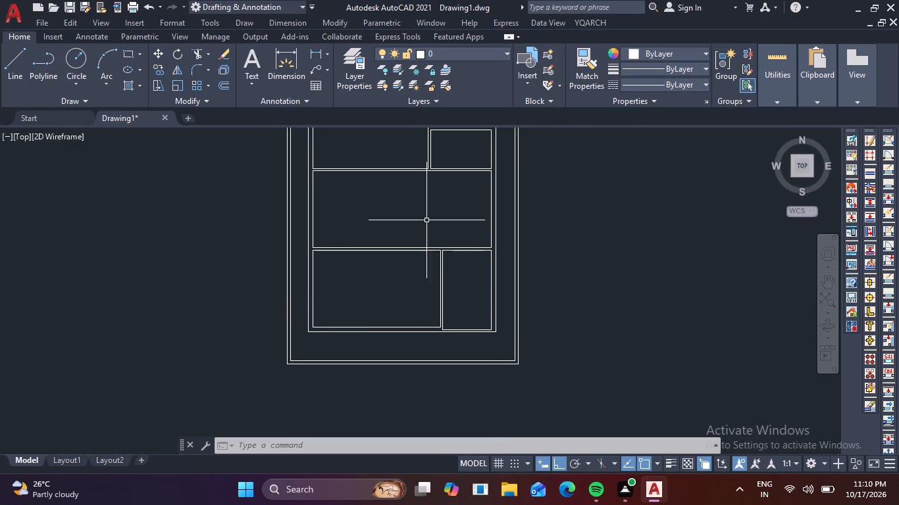
middle_drag(432, 201, 444, 287)
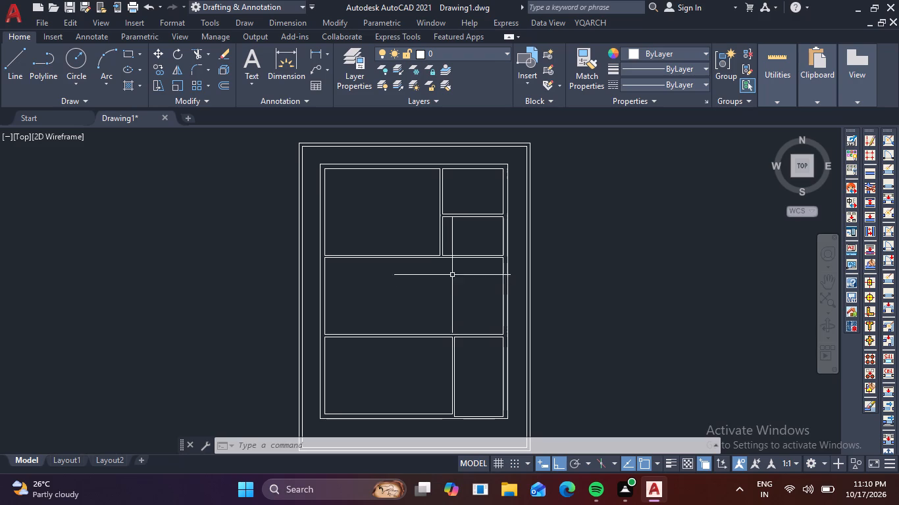
middle_drag(453, 316, 448, 260)
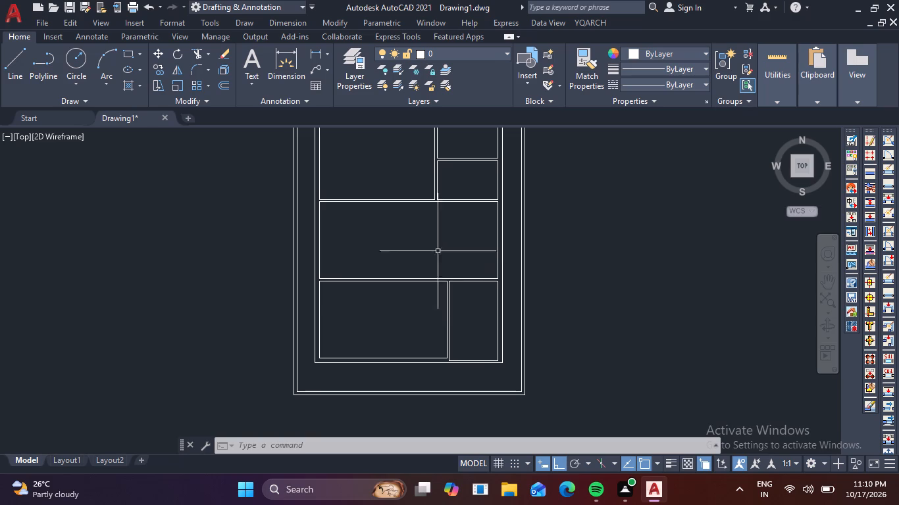
middle_click(473, 349)
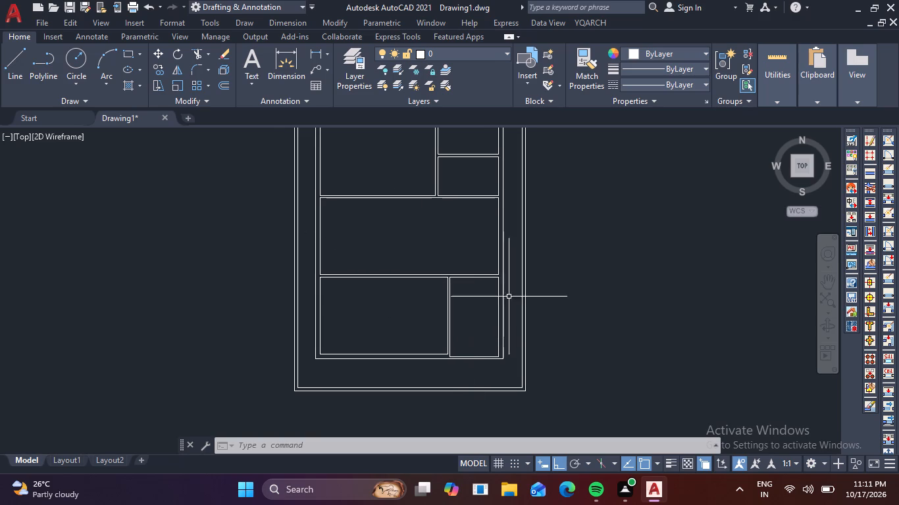
Measure the two lower rooms with the Quick measure tool.
click(773, 78)
click(783, 114)
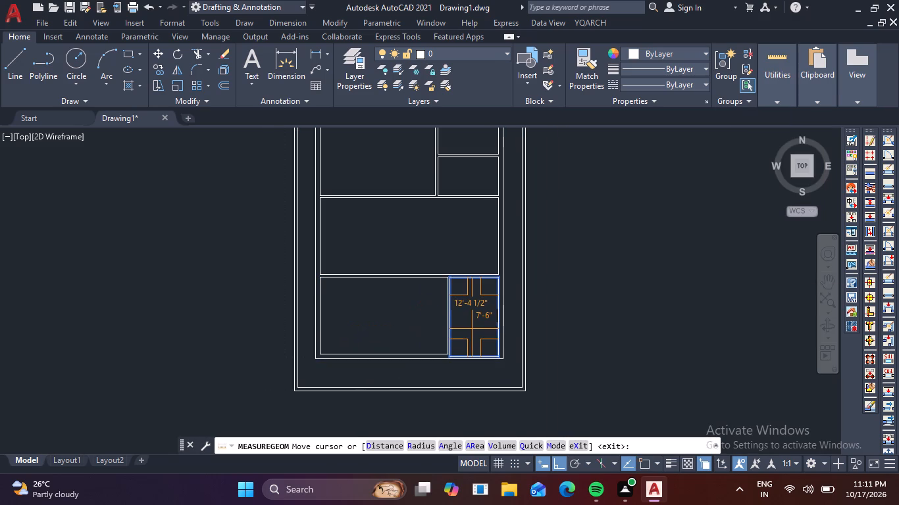
scroll(472, 329, up, 2)
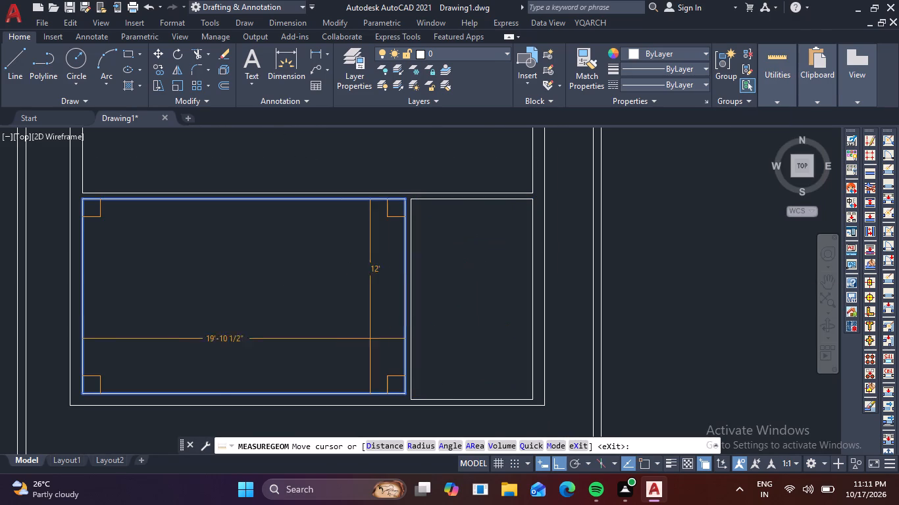
key(Escape)
key(Escape)
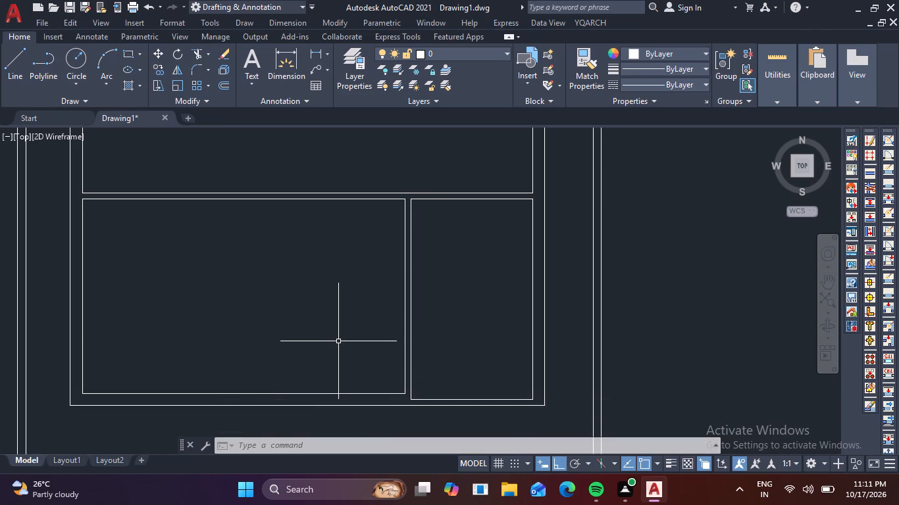
Create two new layers and name one of them block.
click(340, 72)
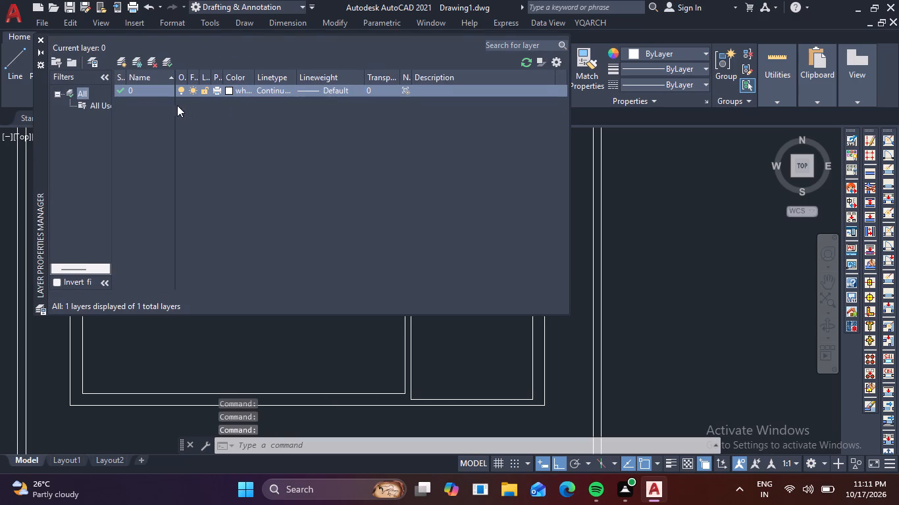
click(163, 87)
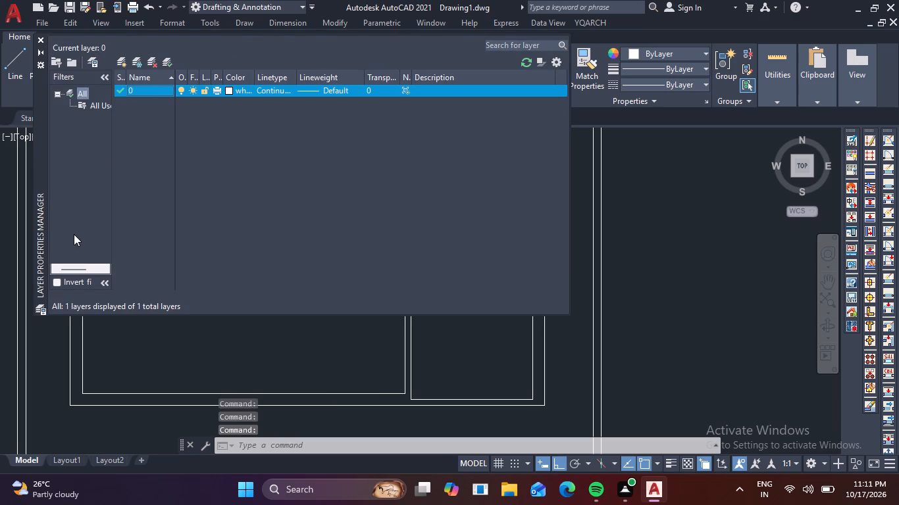
key(Return)
key(Return)
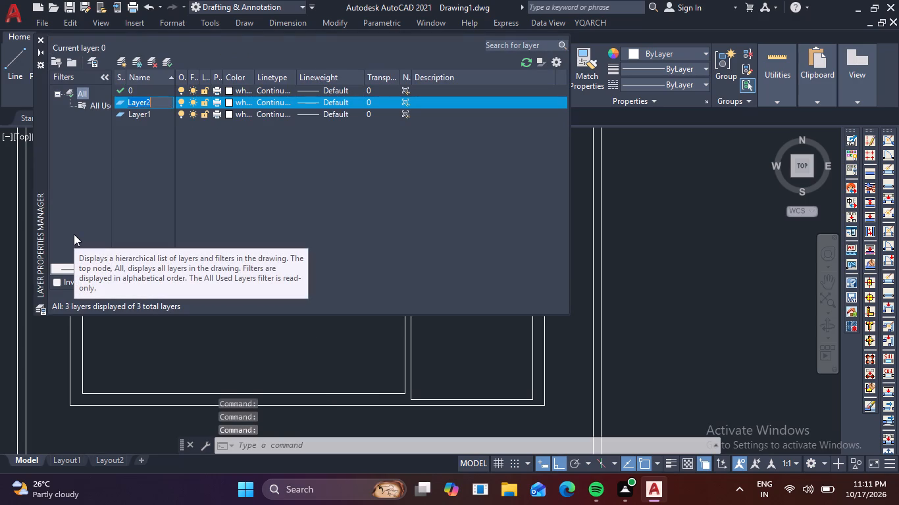
key(BackSpace)
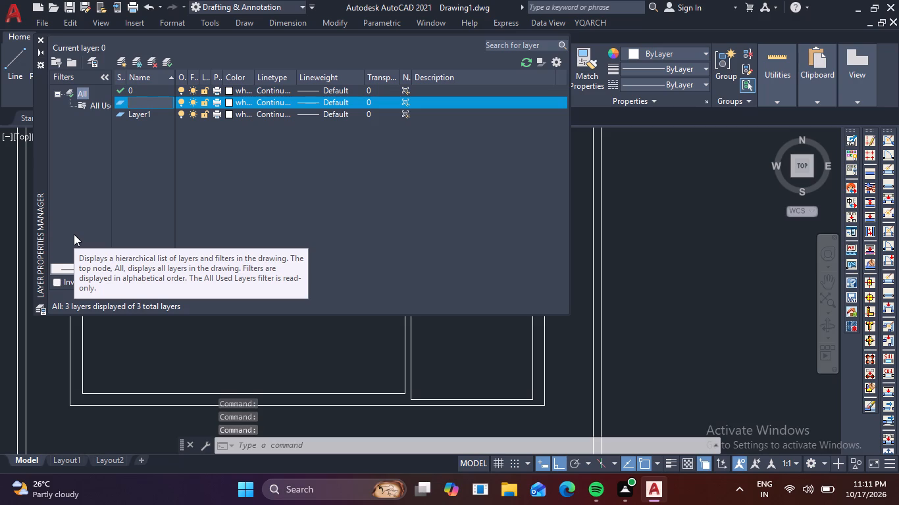
key(b)
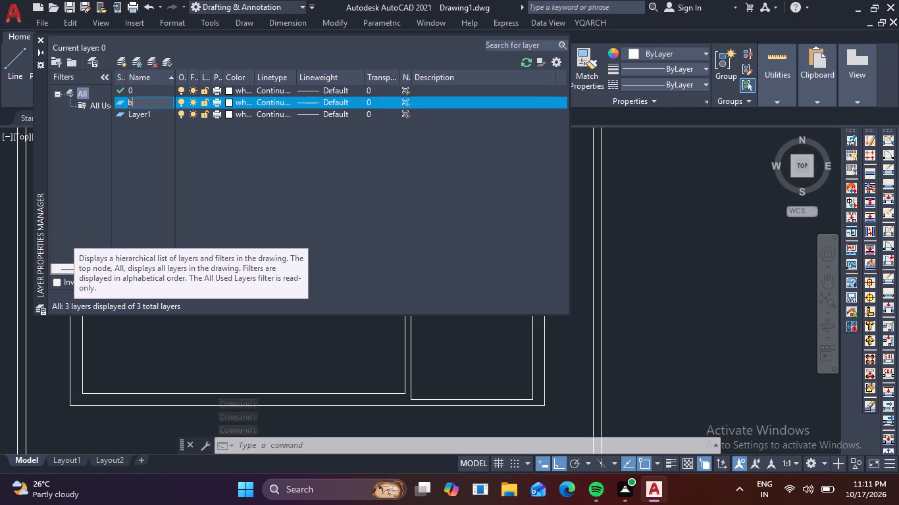
text(lock)
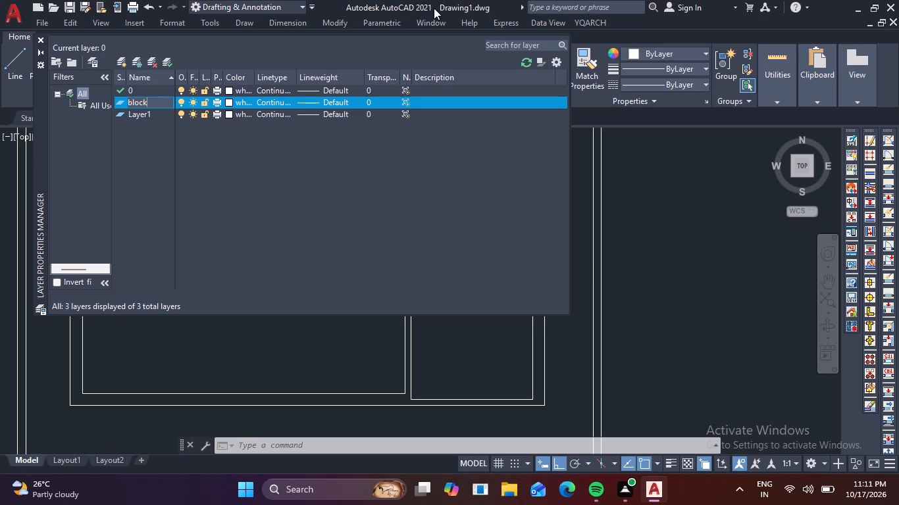
key(Return)
key(Return)
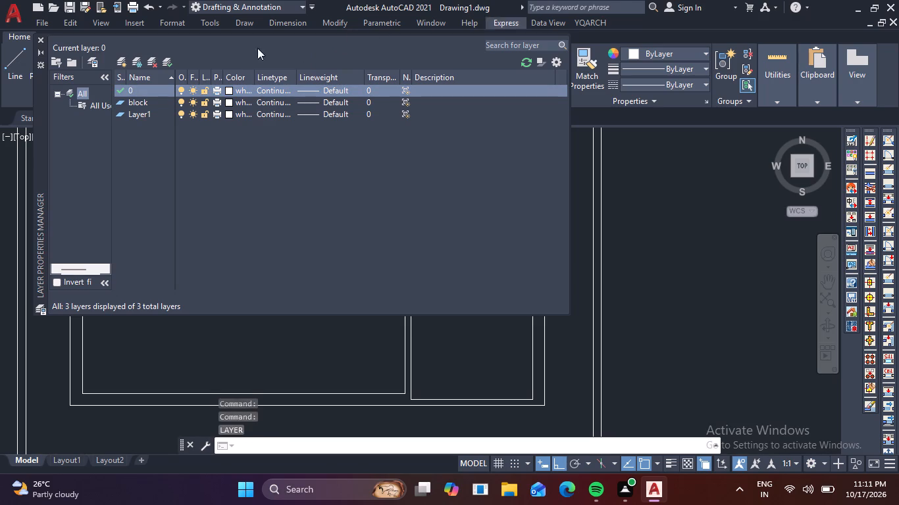
Rename the layer Layer1 as tree.
double_click(153, 112)
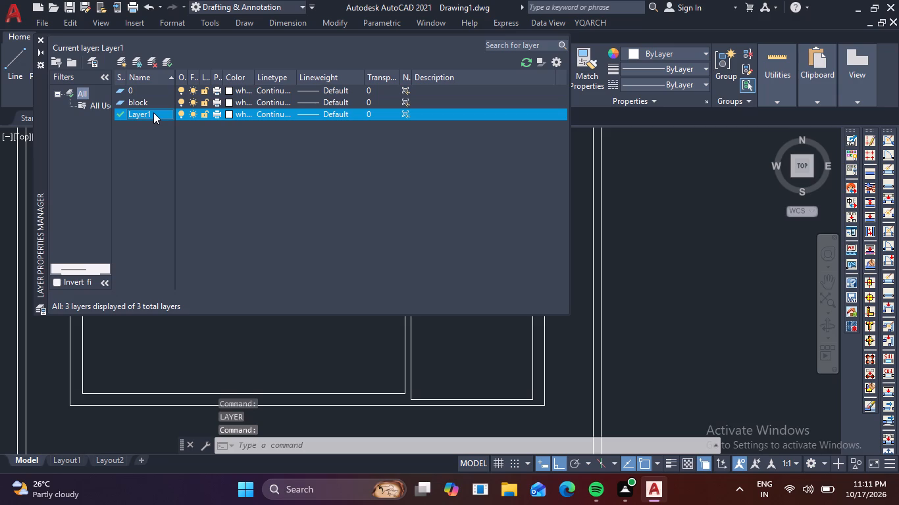
key(space)
key(BackSpace)
key(BackSpace)
key(BackSpace)
key(BackSpace)
key(BackSpace)
key(BackSpace)
text(tree)
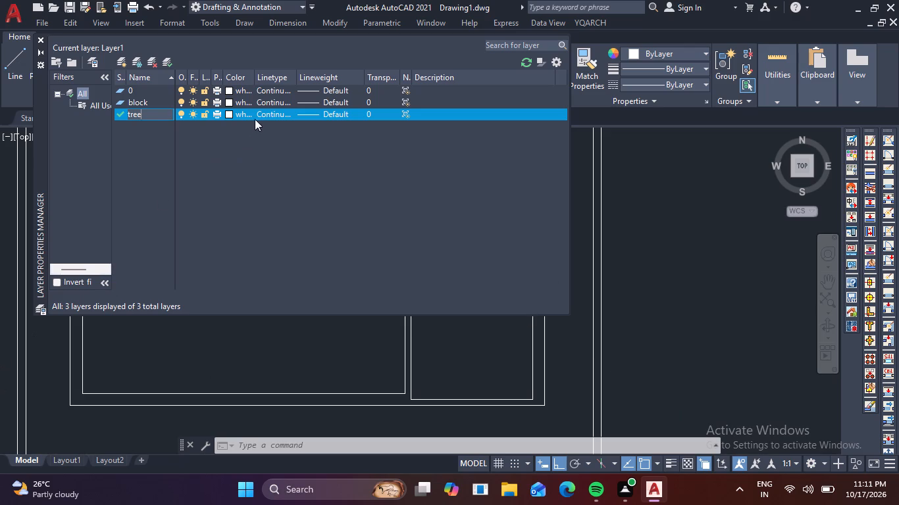
Set the tree layer's colour to green and the block layer's colour to index 30, orange.
click(228, 115)
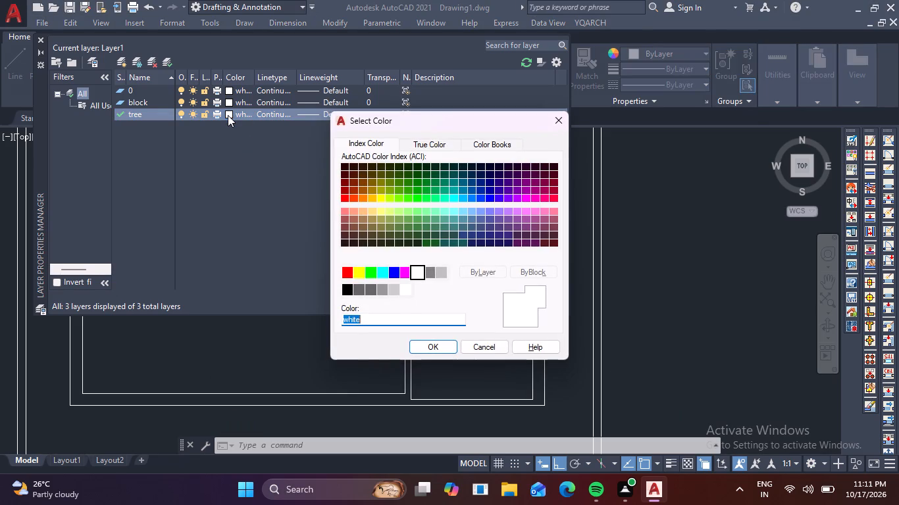
click(369, 276)
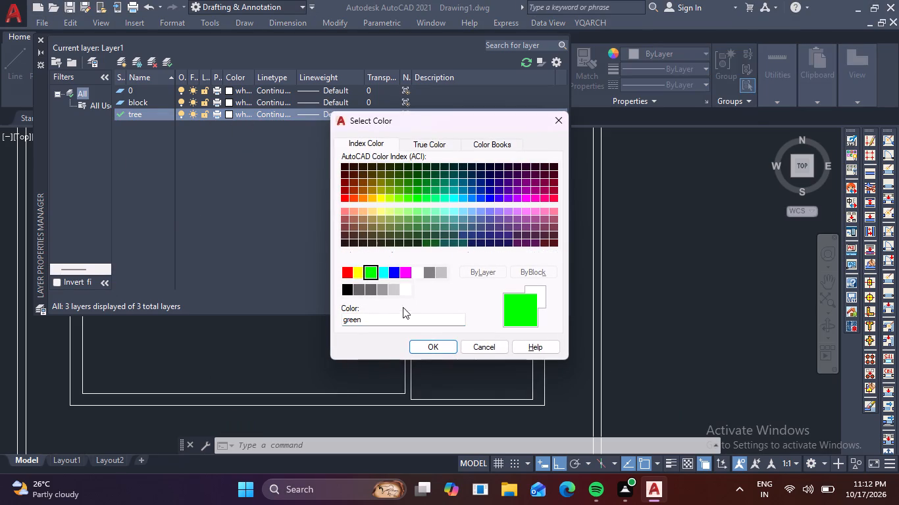
click(438, 345)
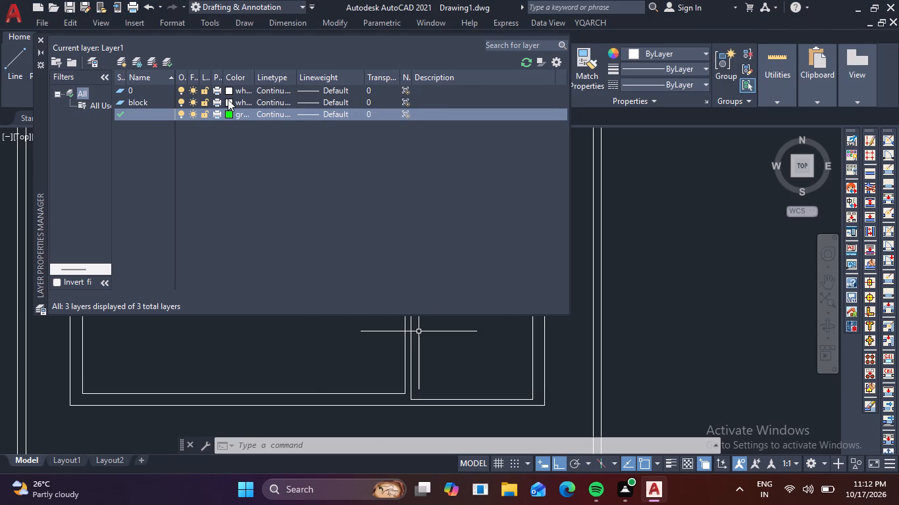
click(228, 99)
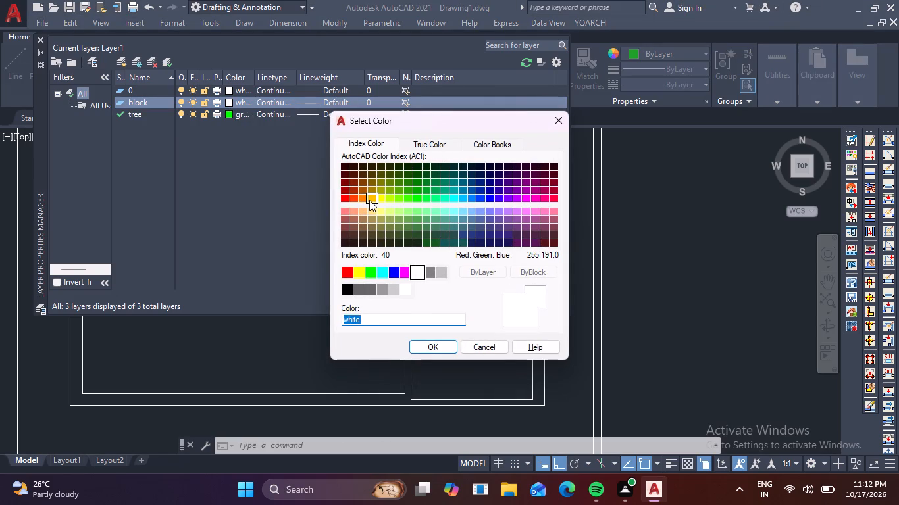
scroll(359, 197, up, 4)
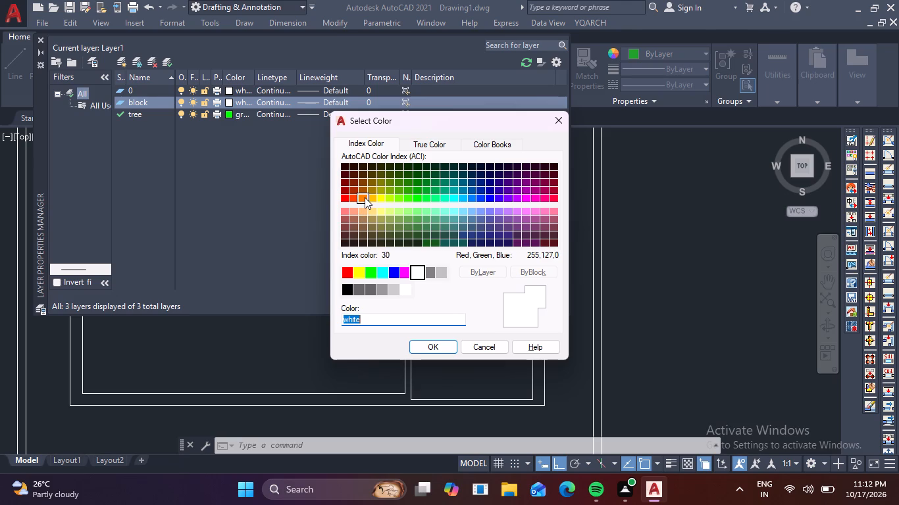
click(365, 197)
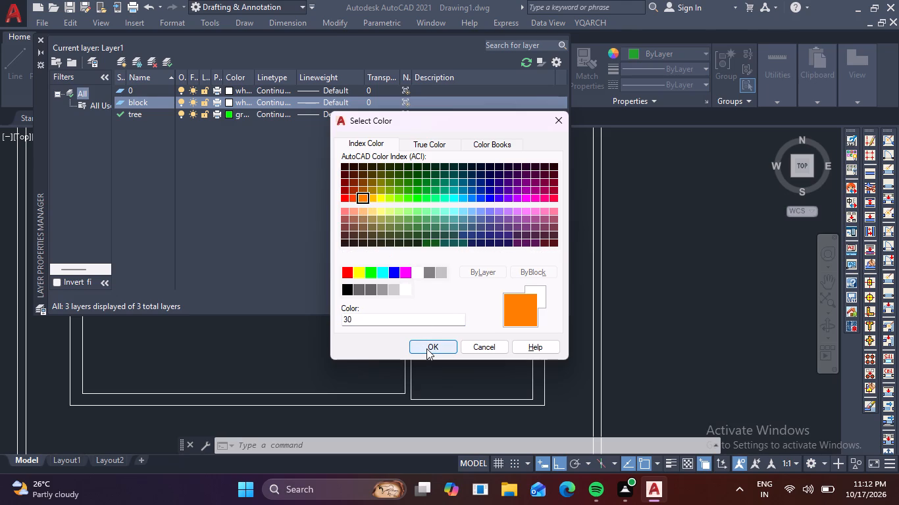
click(426, 349)
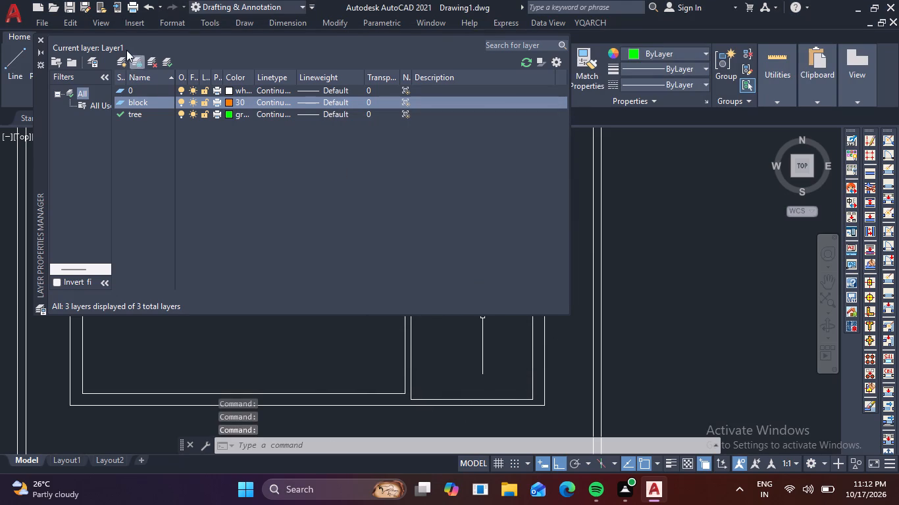
Make block the current layer and close the layer manager.
click(170, 60)
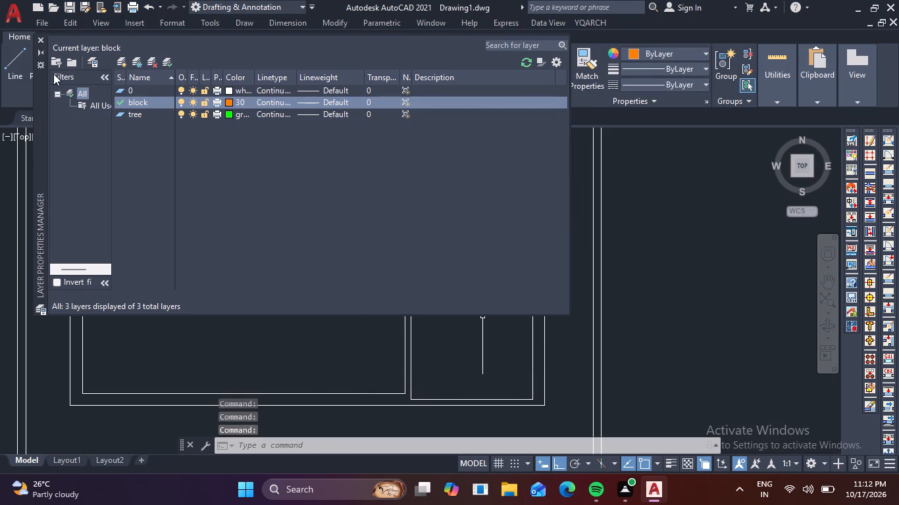
click(43, 36)
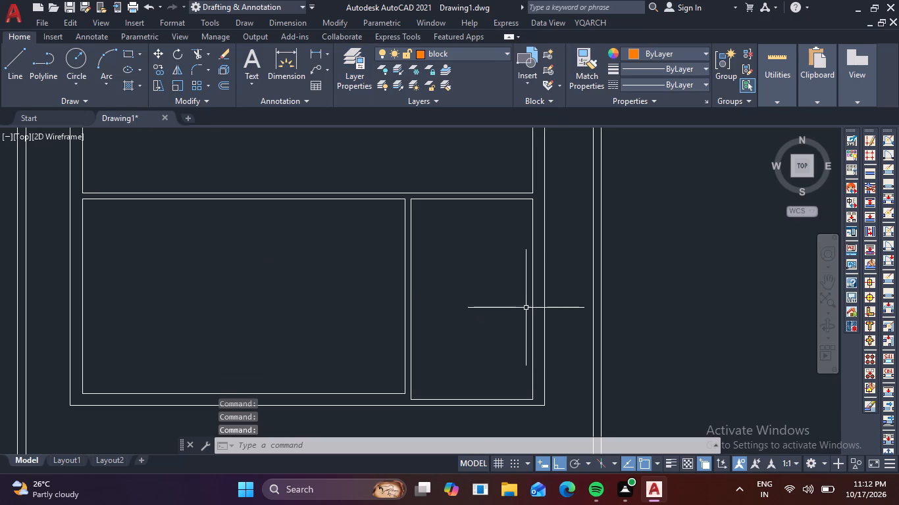
Insert the Door - Imperial block from the architectural tool palette in the empty space west of the floor plan.
scroll(517, 295, down, 3)
key(ctrl+3)
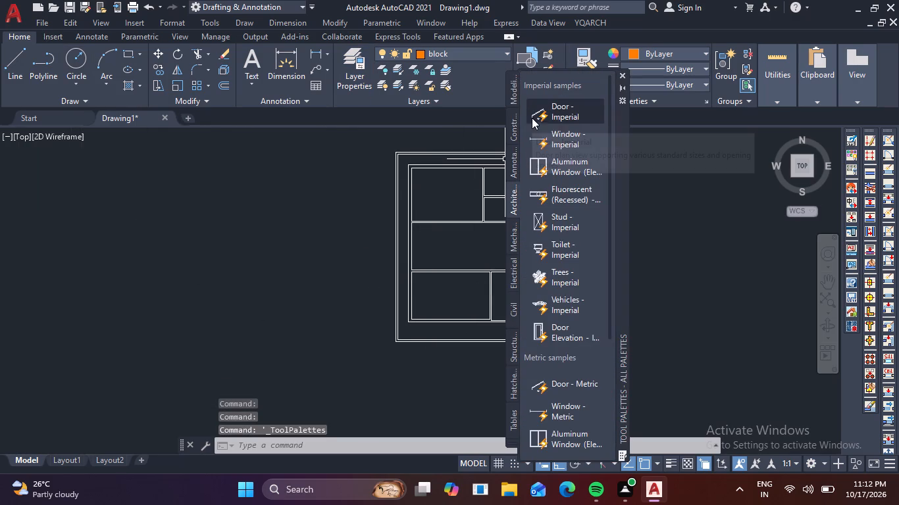
drag(532, 117, 312, 207)
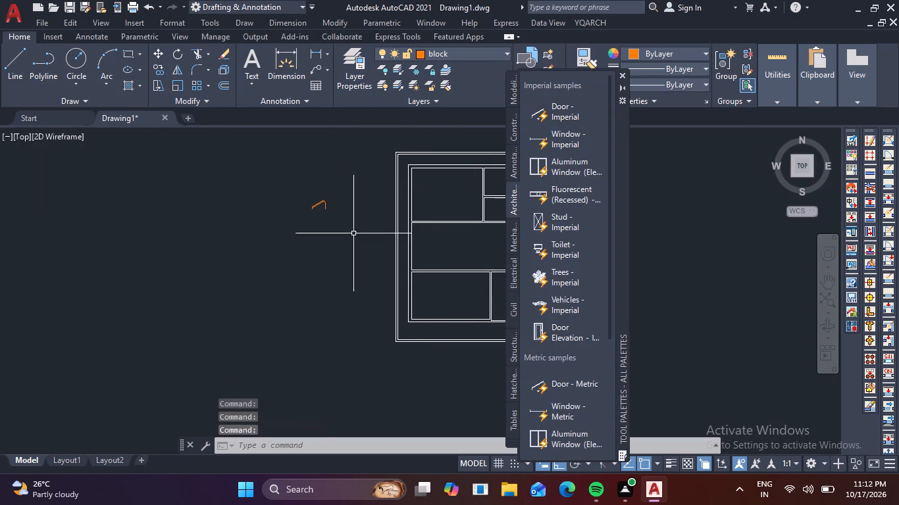
click(619, 77)
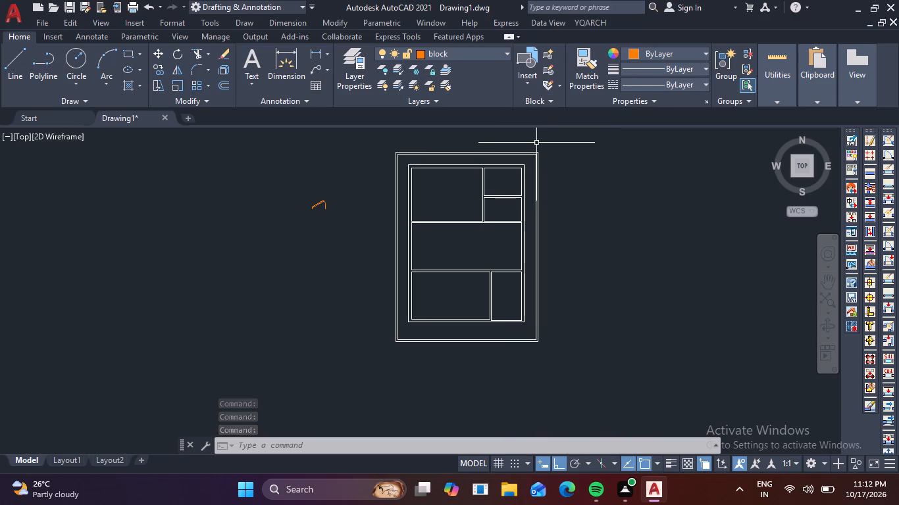
Select the inserted door and view its opening-angle options.
scroll(307, 224, up, 3)
middle_drag(337, 230, 333, 309)
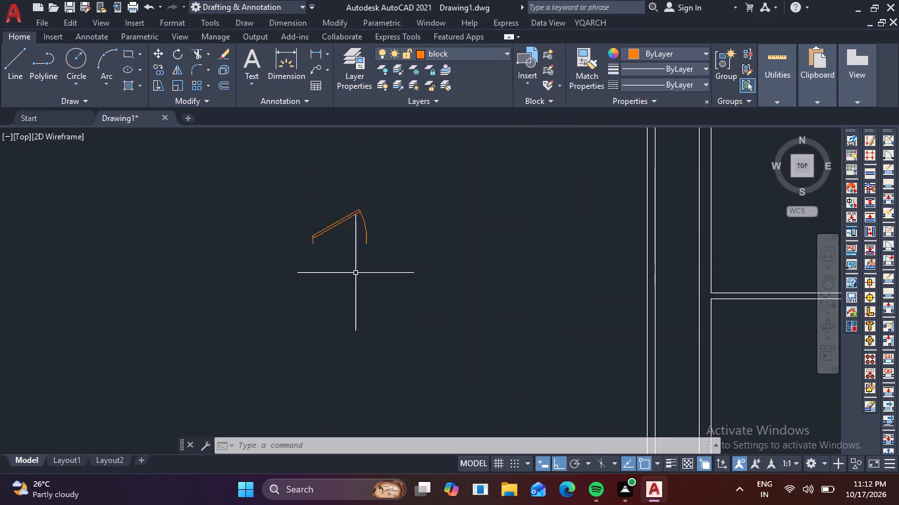
click(342, 224)
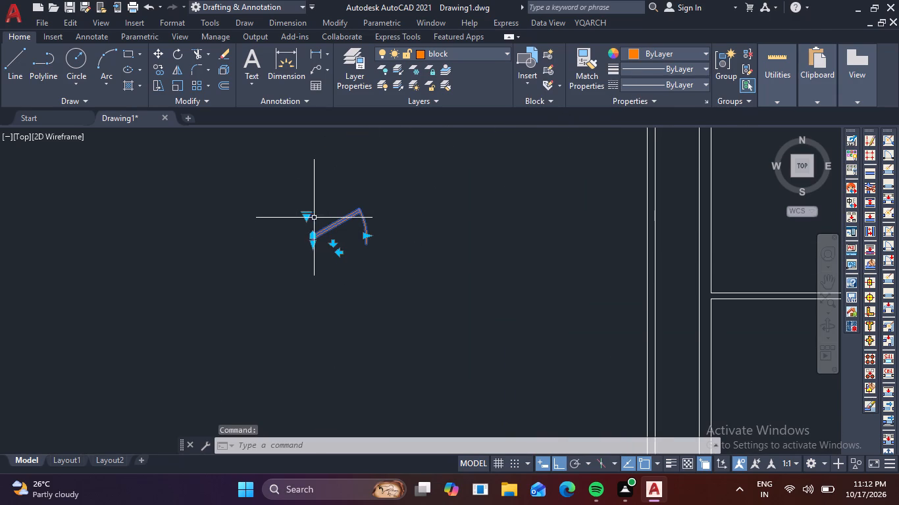
click(307, 218)
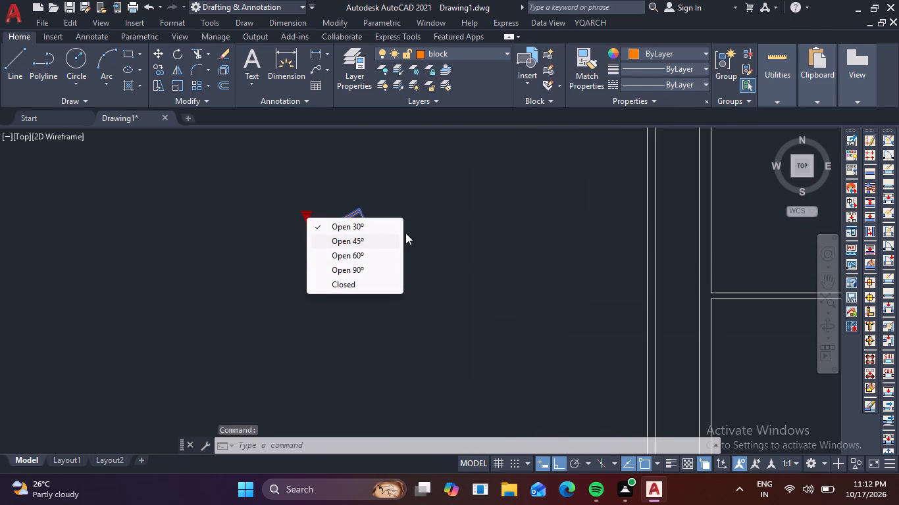
click(444, 192)
click(414, 251)
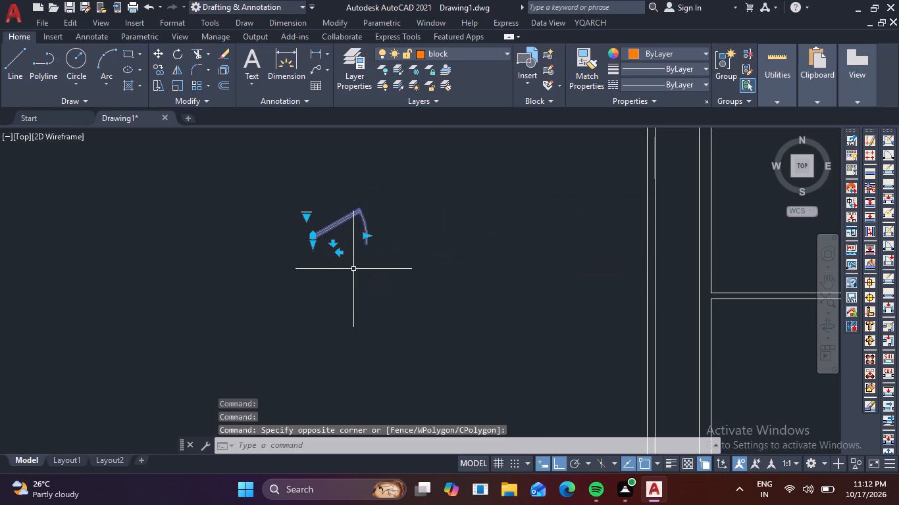
Scale the inserted door by reference from its lower hinge corner, taking its opening width as the reference and 3' as the new length.
key(s)
text(c)
key(space)
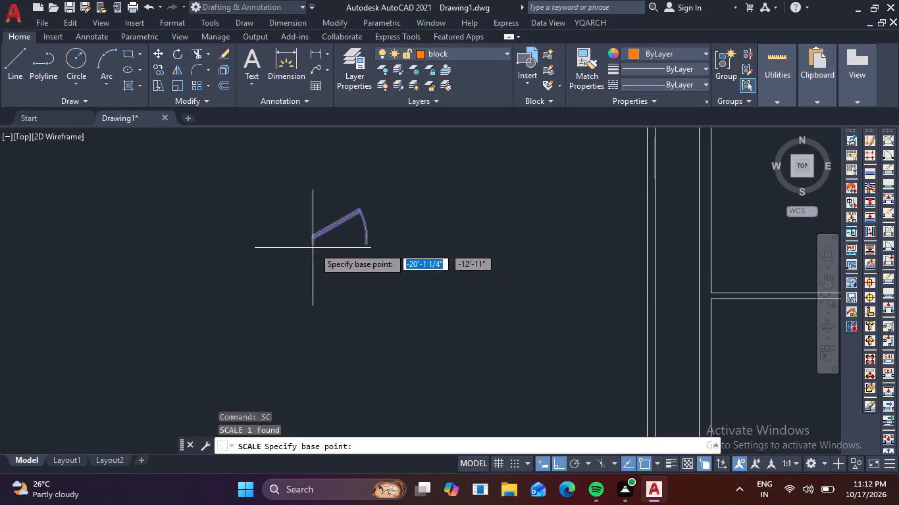
scroll(321, 242, up, 2)
click(291, 251)
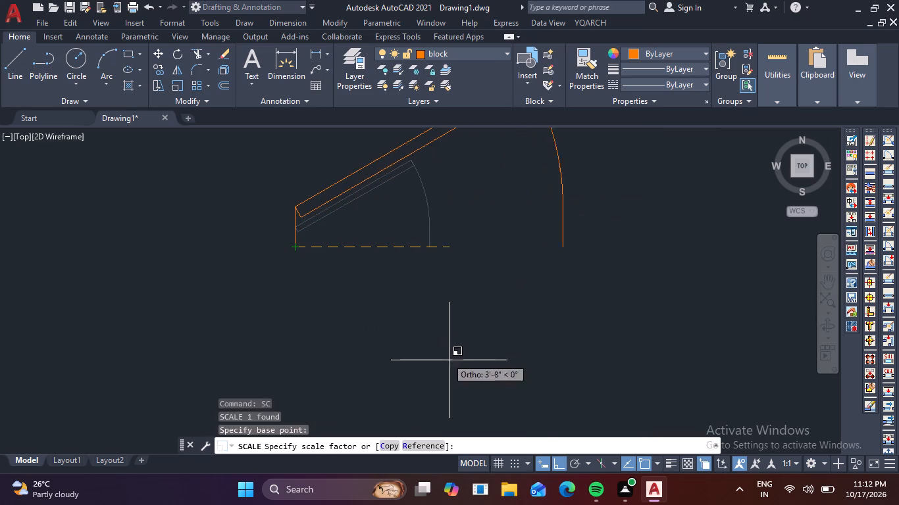
click(435, 448)
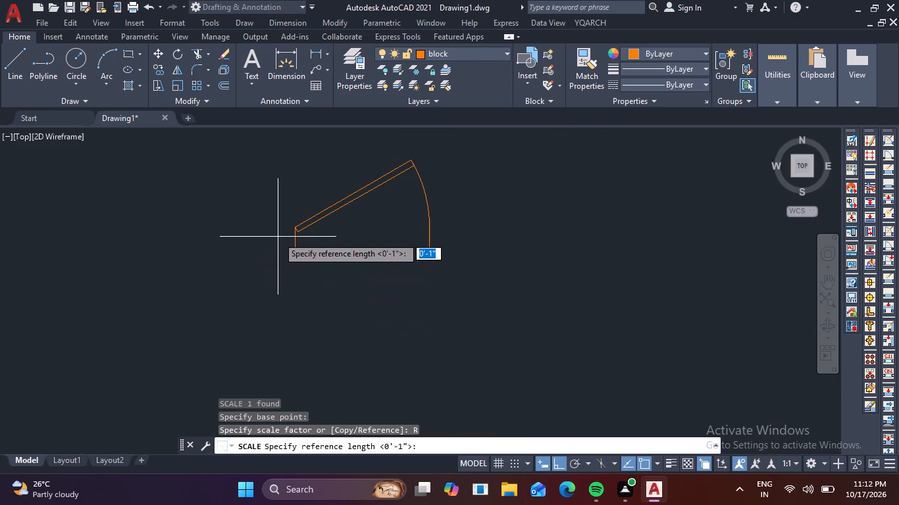
click(293, 249)
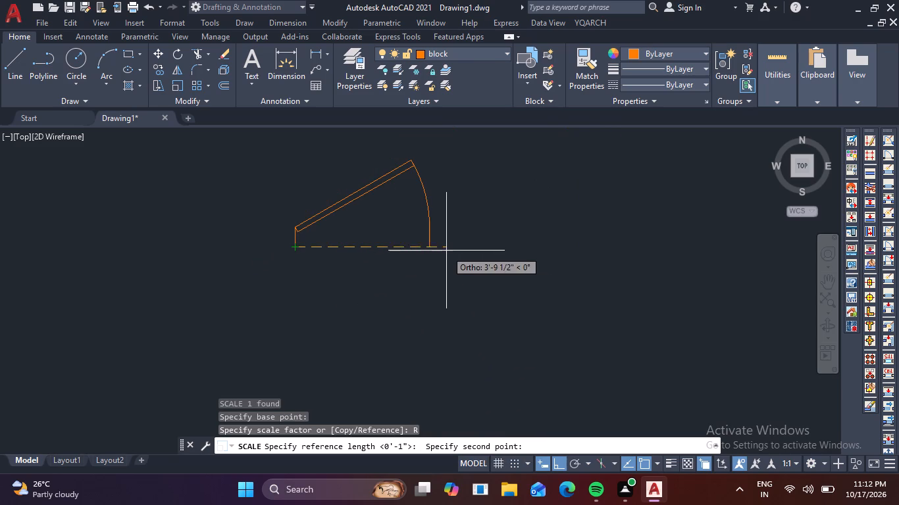
click(430, 246)
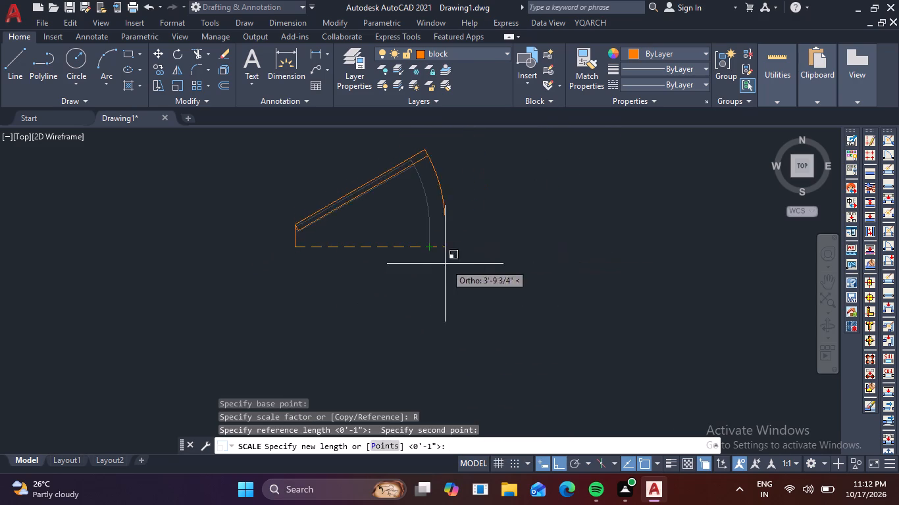
text(3')
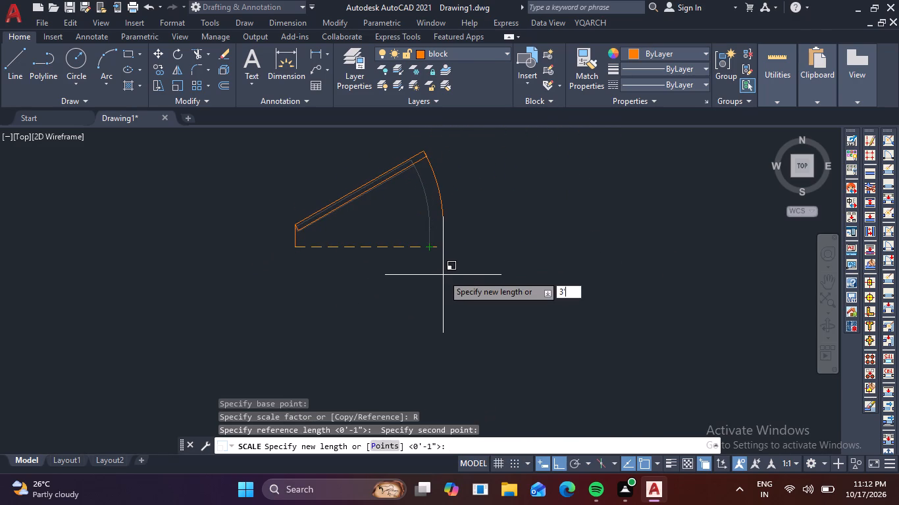
key(Return)
Mirror the scaled door across a vertical line just east of it, keeping the source door.
scroll(446, 260, down, 2)
drag(467, 277, 453, 269)
click(350, 204)
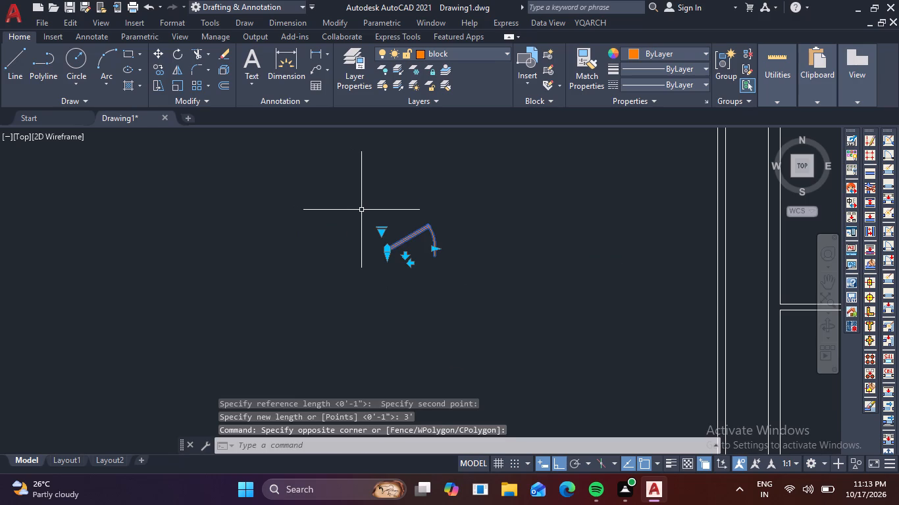
key(m)
key(i)
key(space)
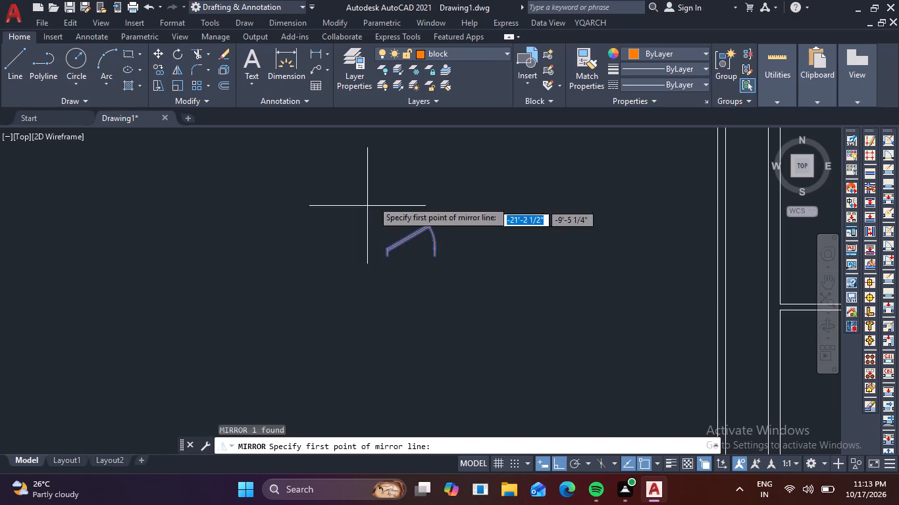
click(464, 176)
click(467, 326)
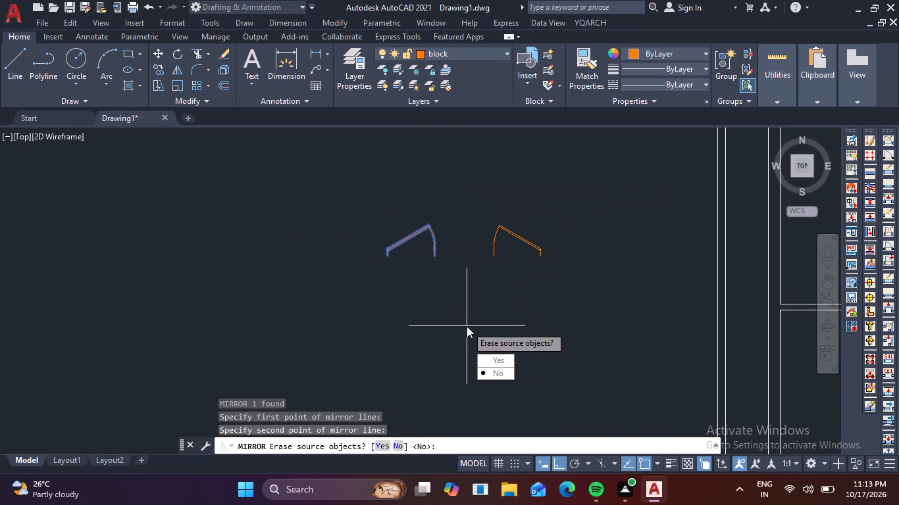
key(space)
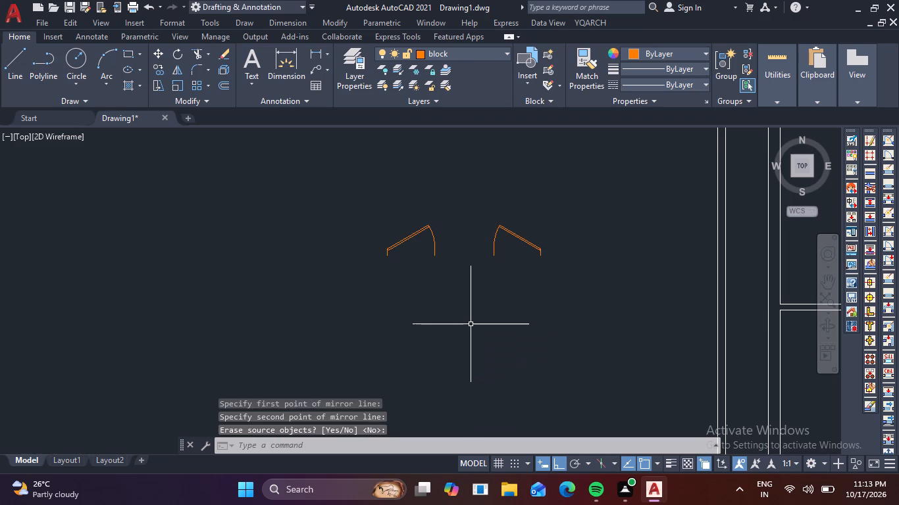
Mirror both doors across a horizontal line below them, keeping the originals to make a set of four orientations.
drag(597, 265, 571, 255)
click(409, 221)
text(mi)
key(space)
drag(619, 300, 607, 297)
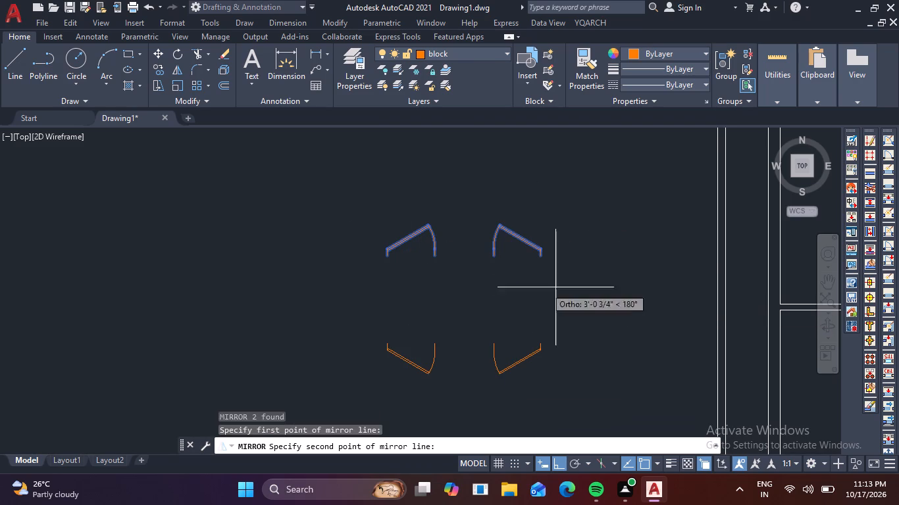
click(242, 278)
key(space)
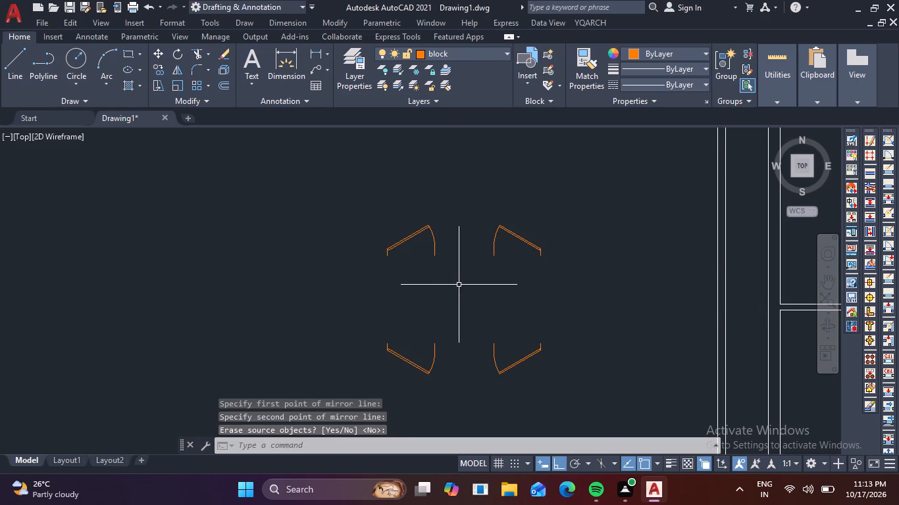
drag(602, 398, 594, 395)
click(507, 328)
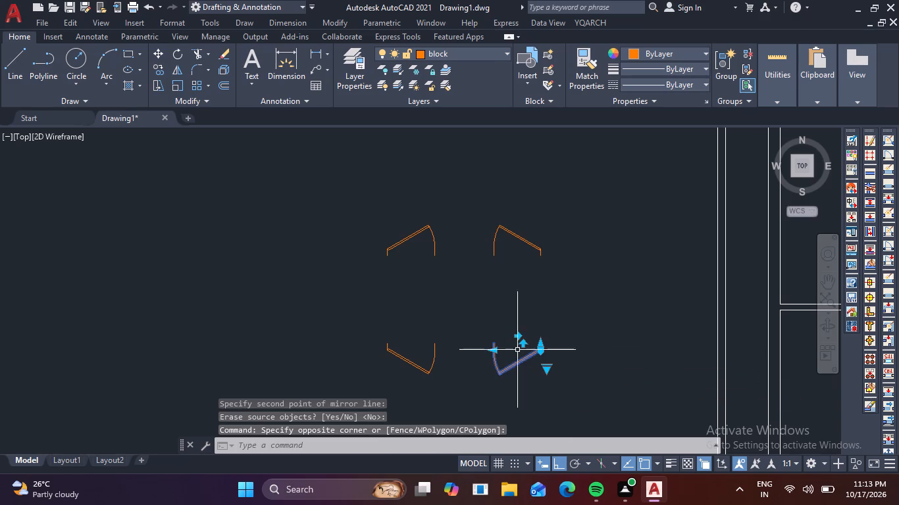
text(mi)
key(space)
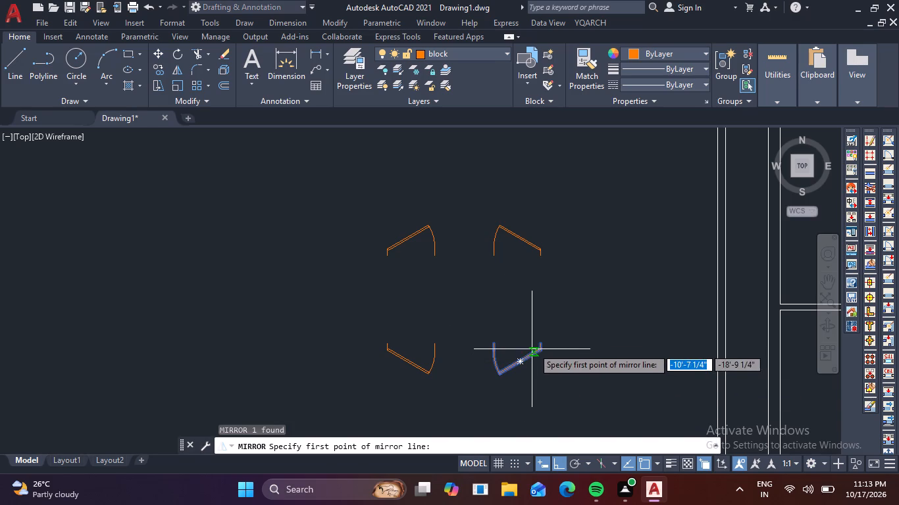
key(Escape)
With ortho off, copy the southeast door by its hinge corner into the wall above the lower-left room, near that room's east partition.
drag(555, 385, 550, 377)
click(511, 325)
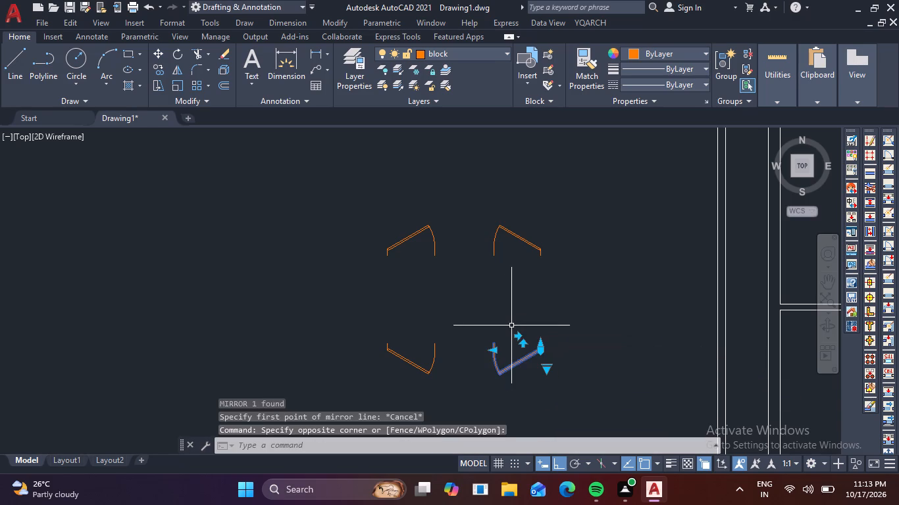
text(co)
key(space)
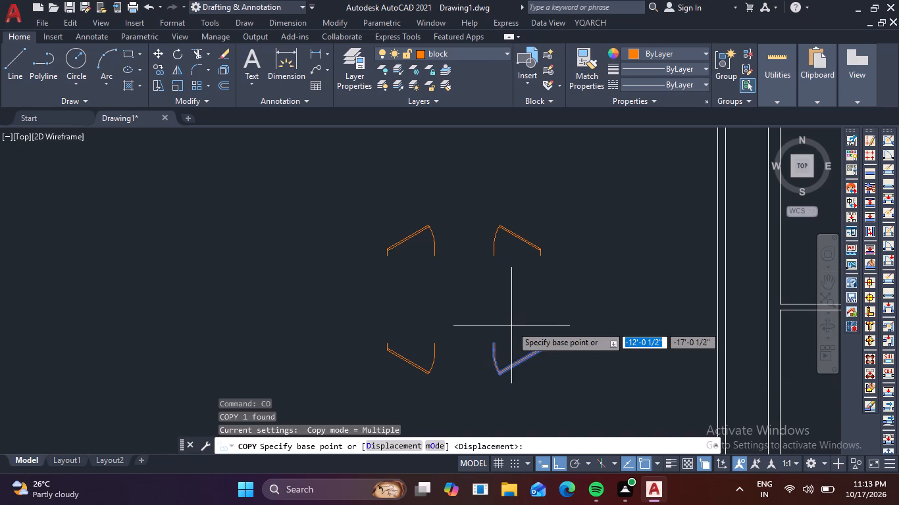
scroll(523, 334, up, 2)
click(562, 354)
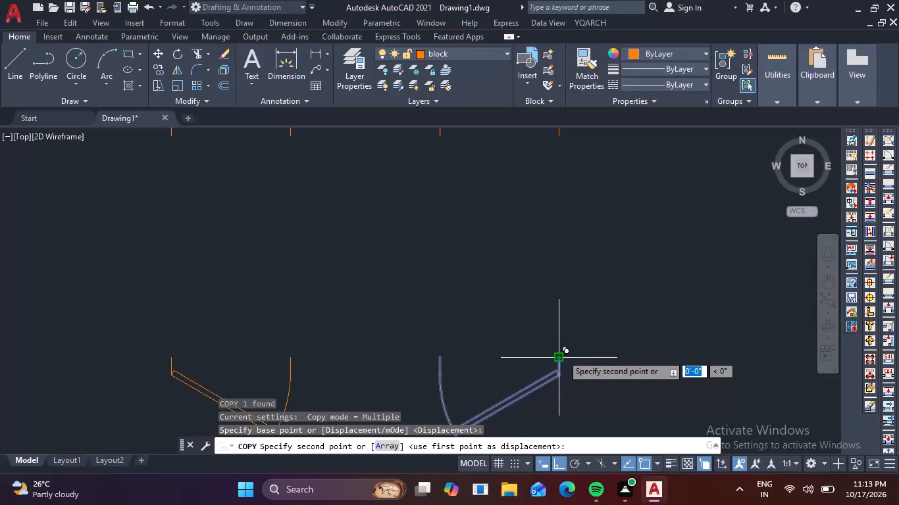
key(F8)
scroll(633, 300, down, 3)
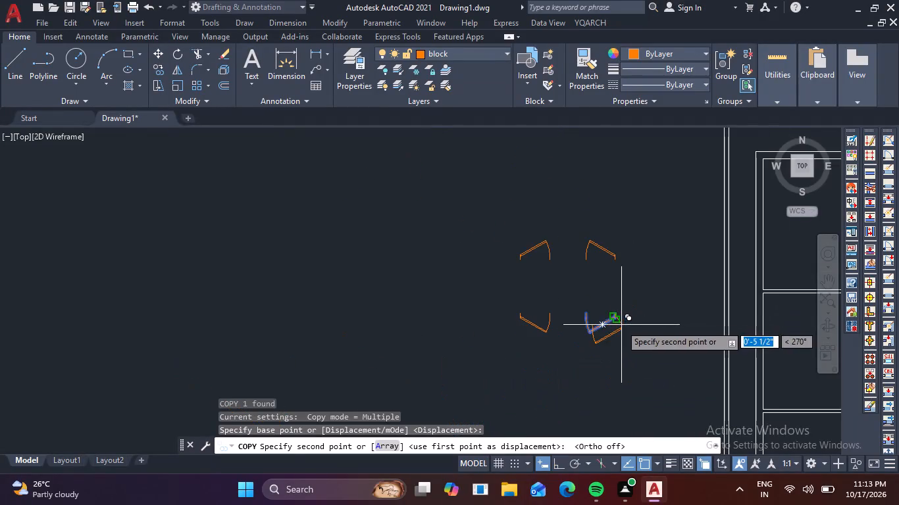
middle_drag(621, 325, 136, 304)
middle_drag(420, 362, 483, 222)
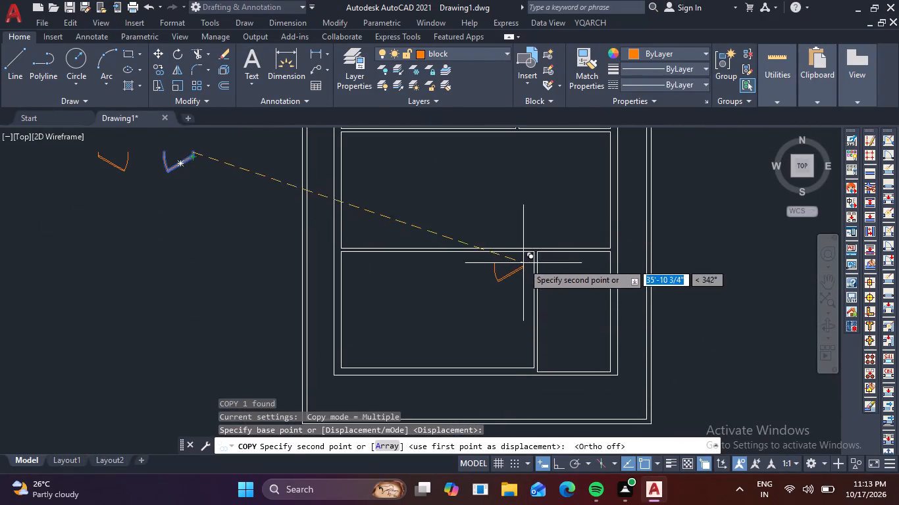
scroll(528, 257, up, 3)
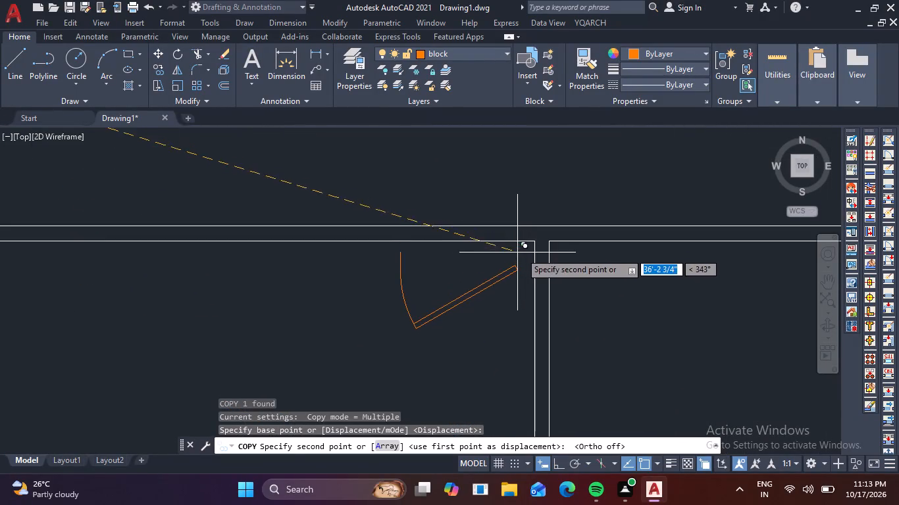
scroll(526, 235, up, 2)
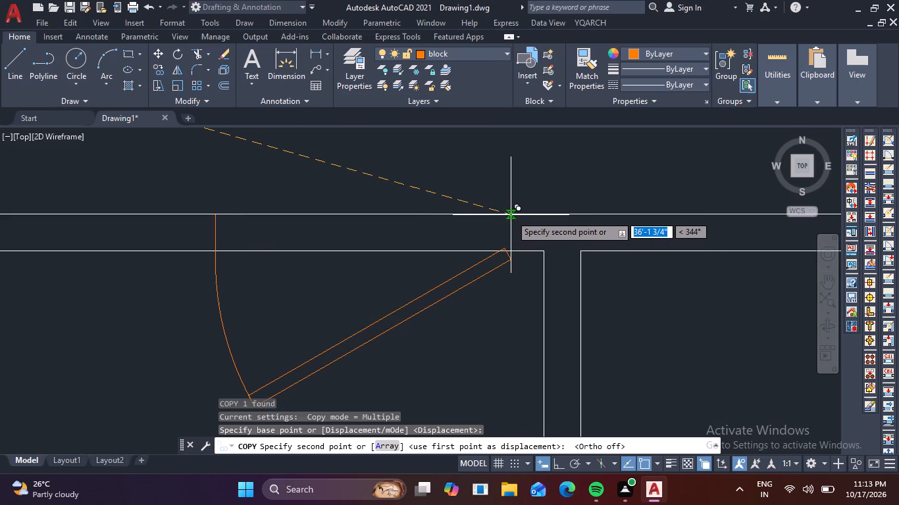
click(511, 215)
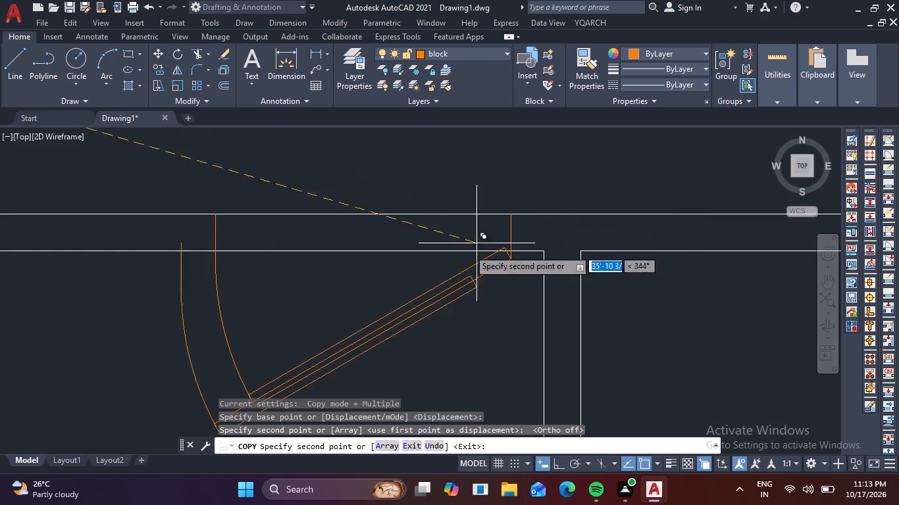
key(Escape)
Copy the northeast door by its hinge corner into the wall below the upper-left room, just west of the vertical partition.
scroll(453, 372, down, 2)
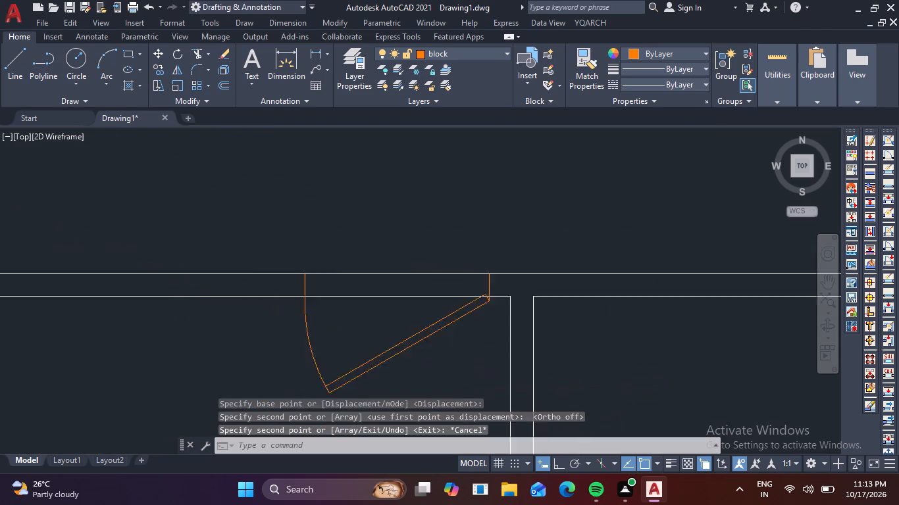
scroll(453, 372, down, 1)
scroll(334, 348, down, 2)
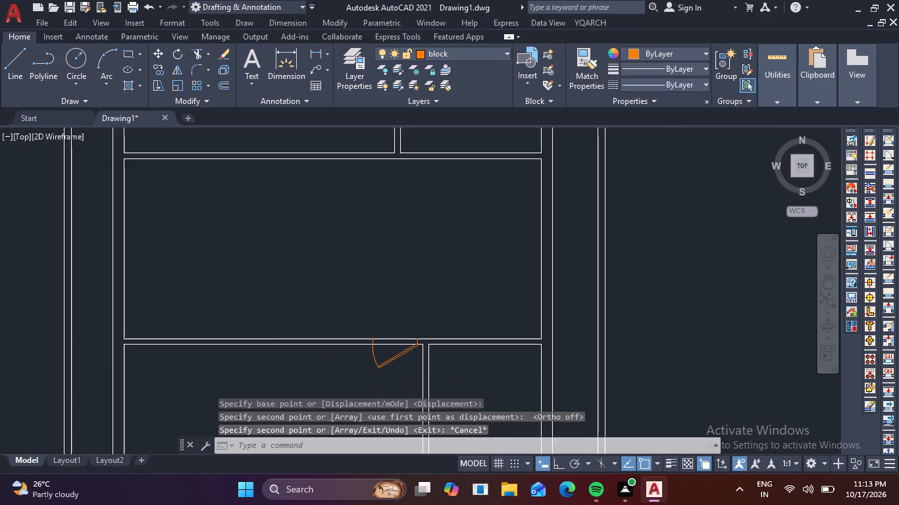
scroll(326, 322, down, 2)
scroll(192, 282, up, 3)
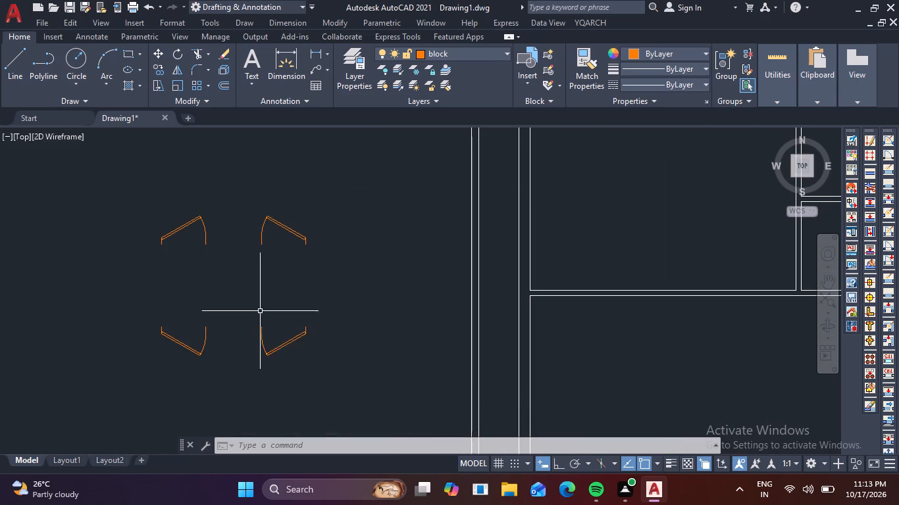
middle_drag(319, 278, 326, 293)
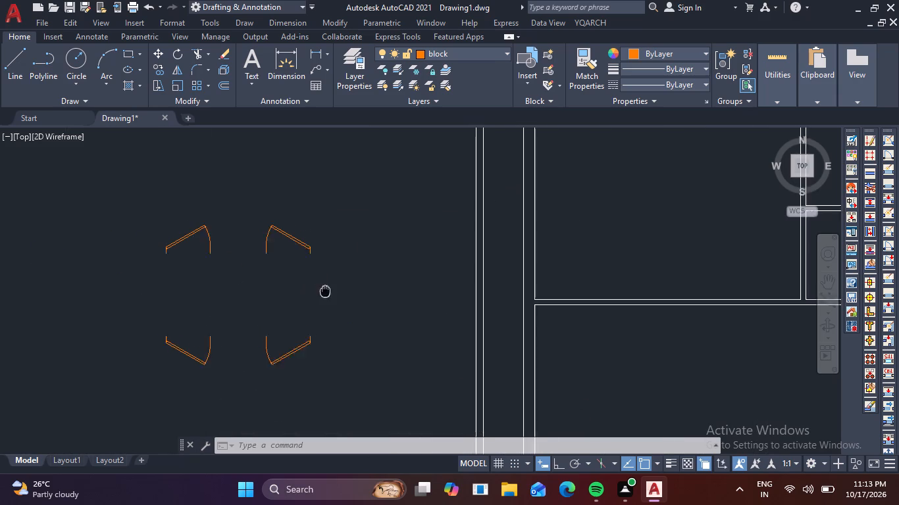
middle_drag(326, 293, 332, 306)
click(341, 291)
click(303, 252)
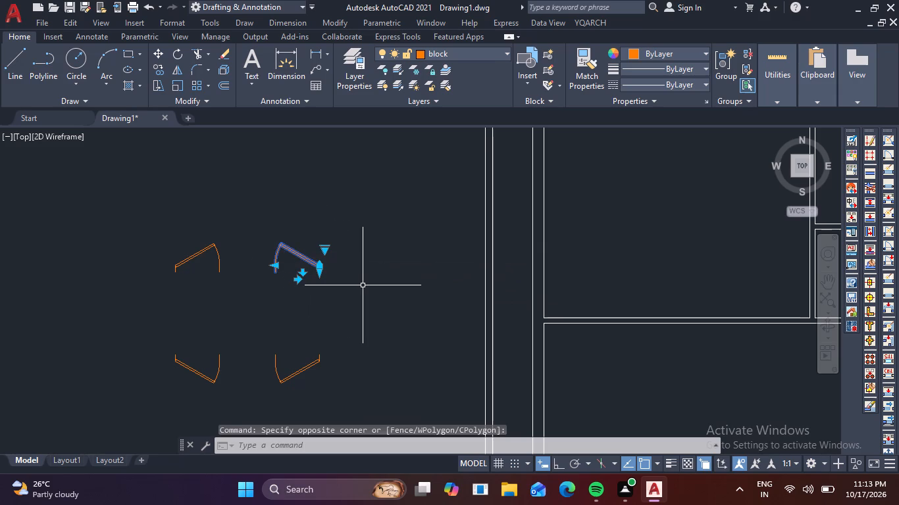
key(m)
key(BackSpace)
key(c)
key(o)
key(space)
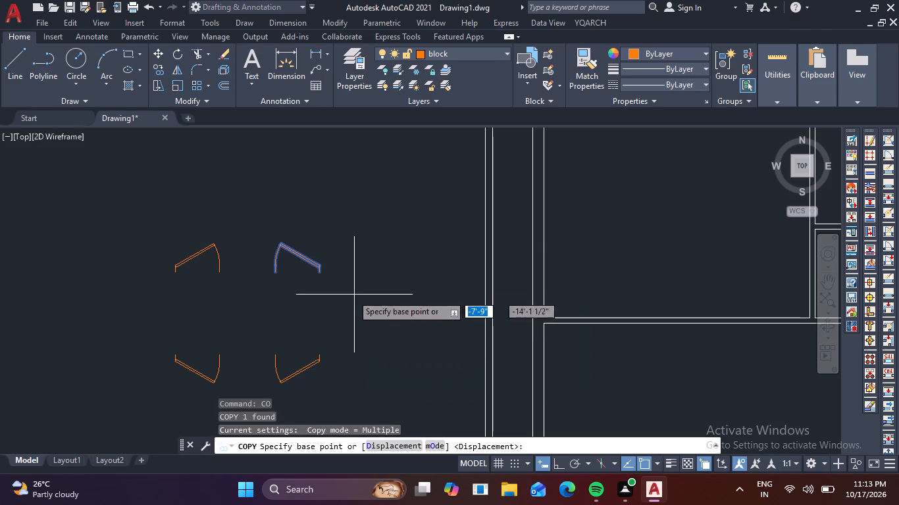
scroll(319, 287, up, 3)
click(313, 249)
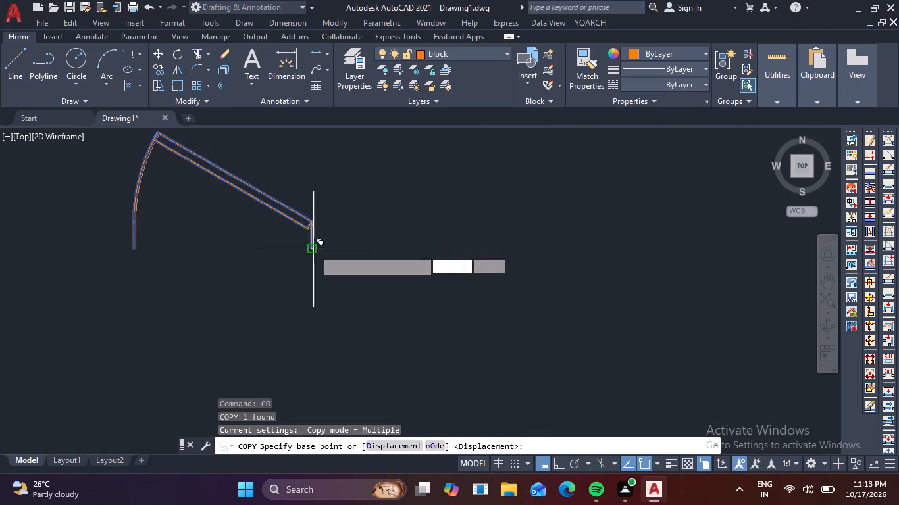
scroll(572, 219, down, 3)
middle_drag(552, 276, 346, 277)
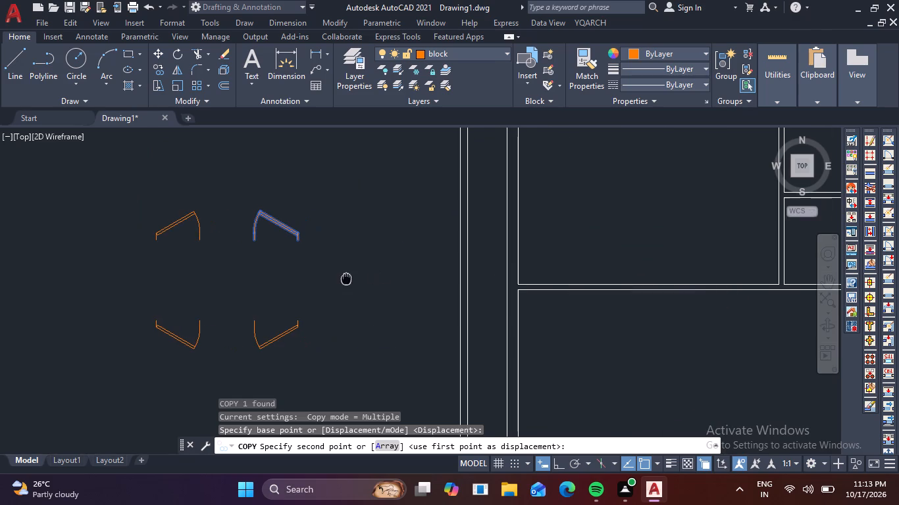
middle_drag(346, 277, 345, 277)
middle_drag(717, 261, 388, 271)
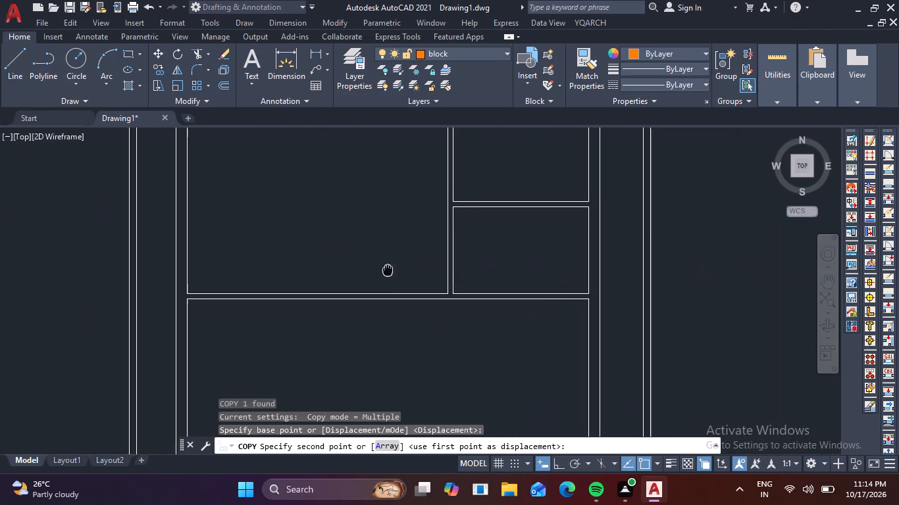
middle_drag(388, 271, 387, 271)
scroll(411, 277, up, 3)
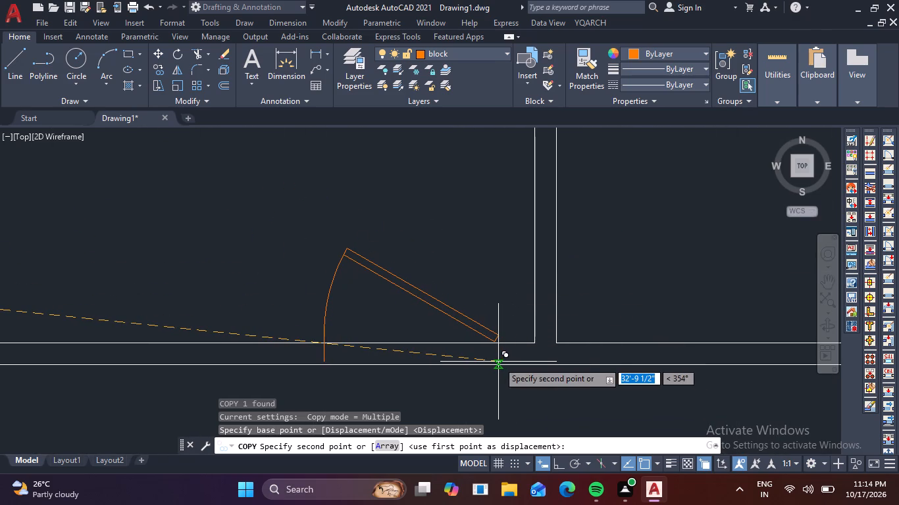
click(498, 362)
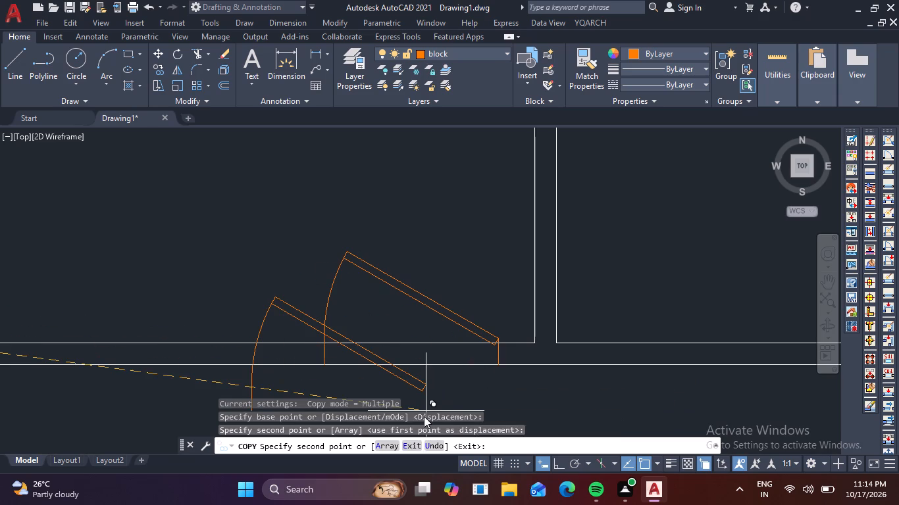
key(Escape)
scroll(424, 418, down, 2)
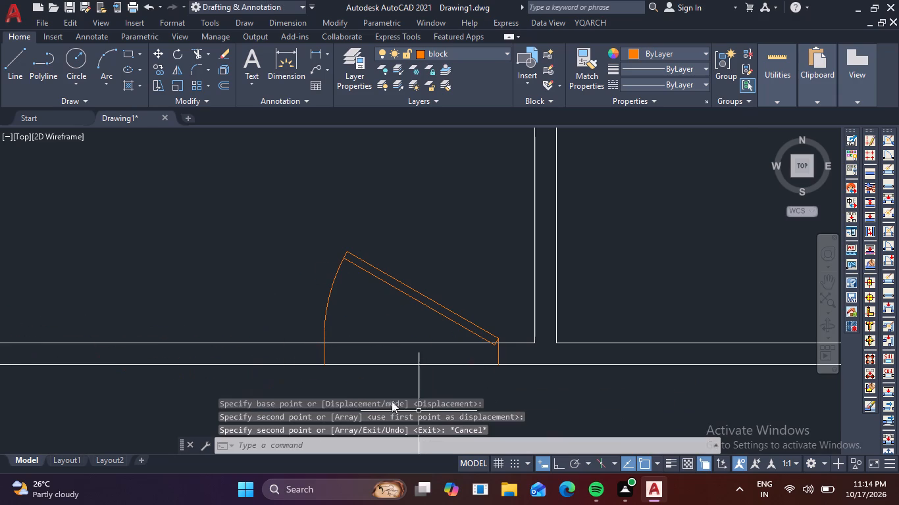
Scale the northwest door of the four-door set by reference from its hinge corner, changing its opening width to 2'6".
scroll(367, 384, down, 2)
scroll(282, 301, down, 2)
middle_drag(280, 318, 422, 273)
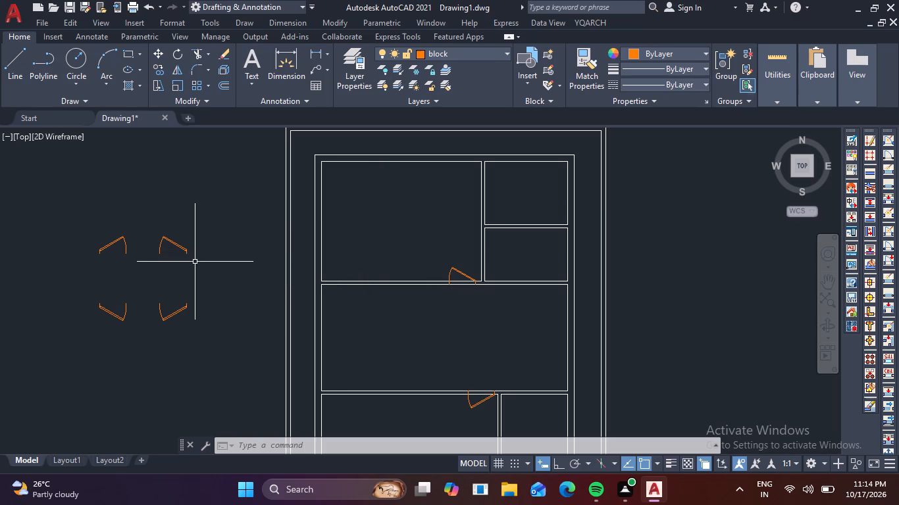
scroll(126, 256, up, 2)
click(131, 251)
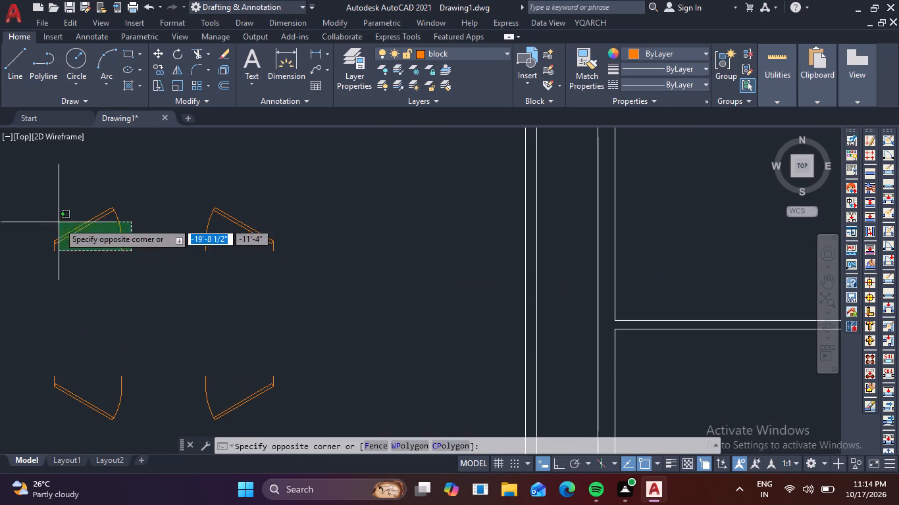
click(57, 220)
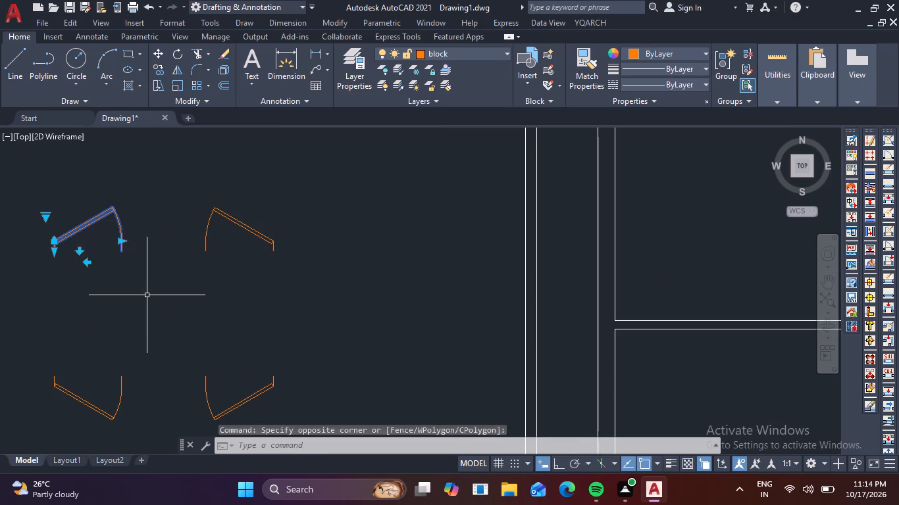
key(s)
text(c)
key(space)
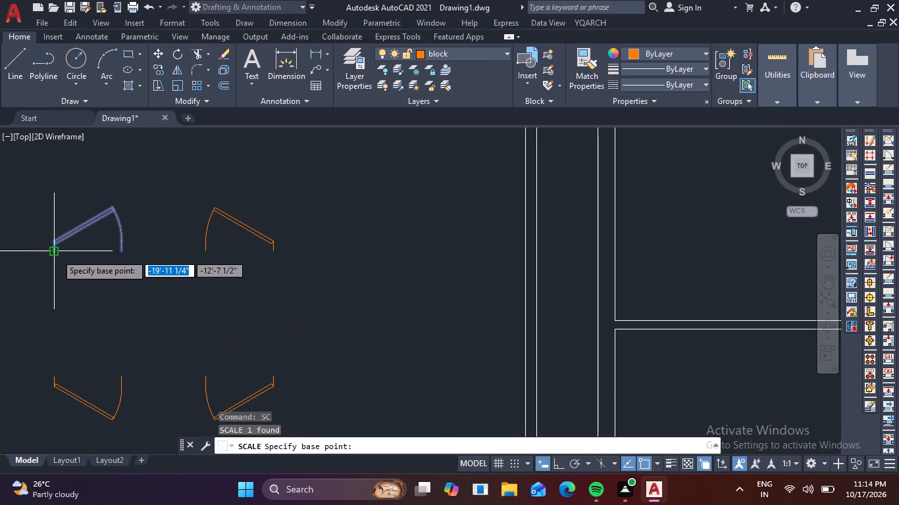
click(56, 254)
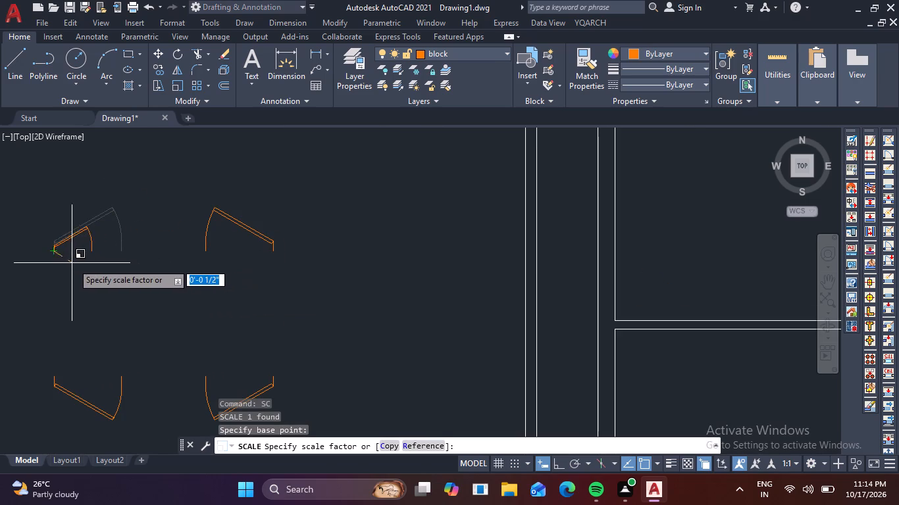
click(432, 449)
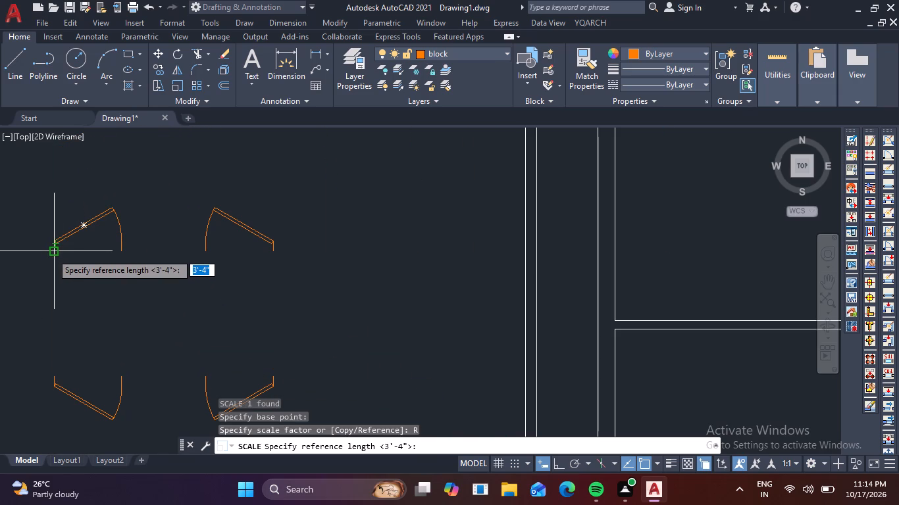
scroll(51, 253, up, 2)
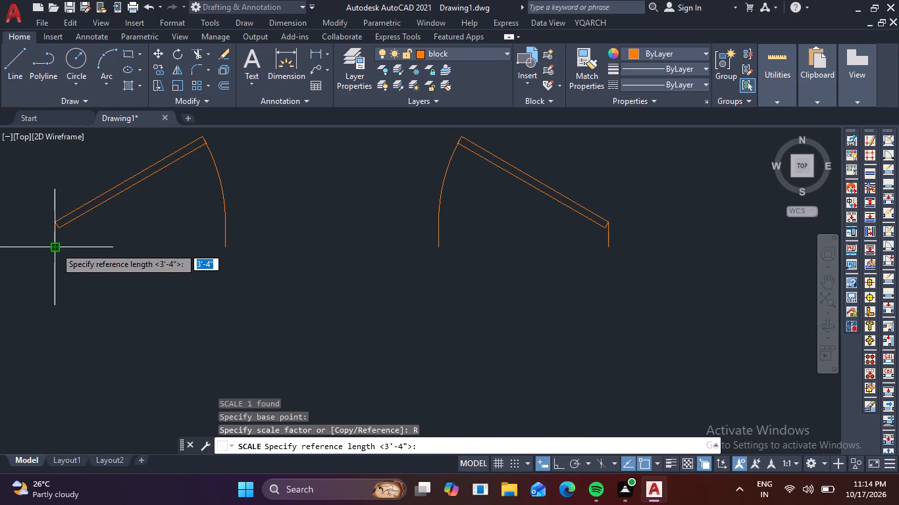
click(55, 247)
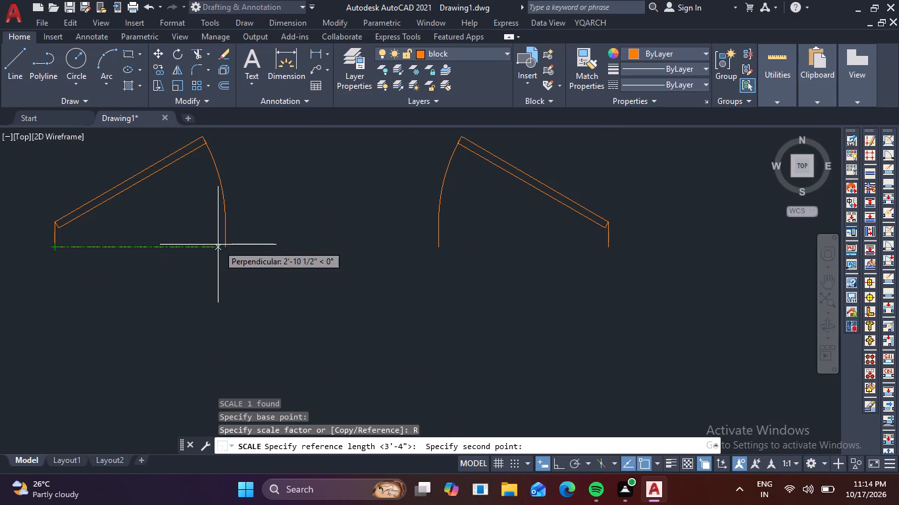
click(222, 245)
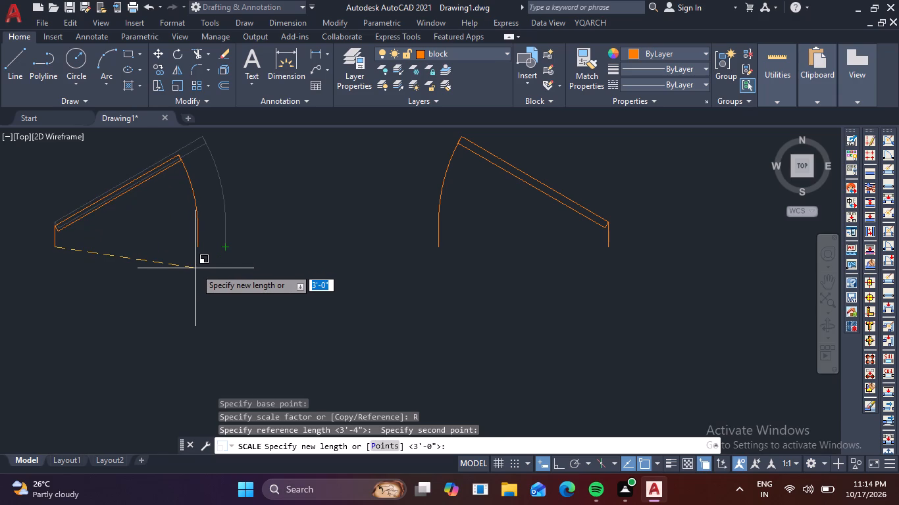
key(2)
text(.6)
key(BackSpace)
key(BackSpace)
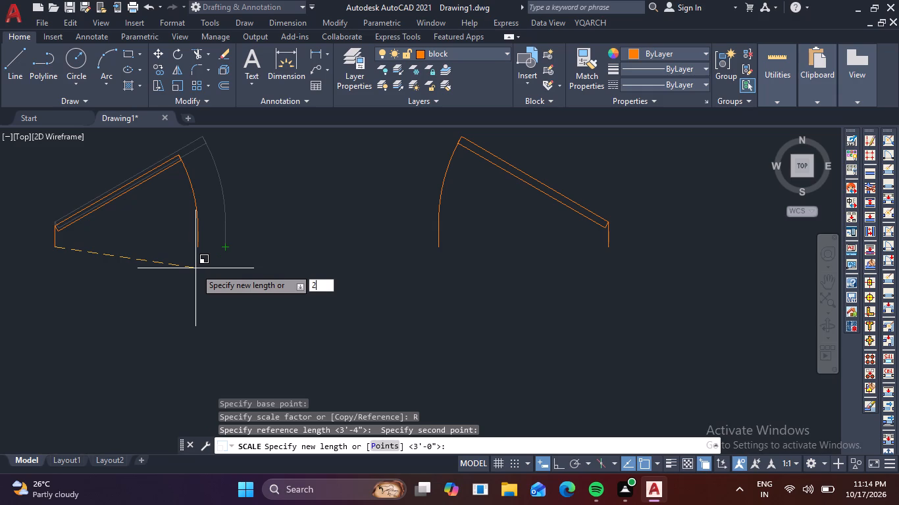
text('6)
key(space)
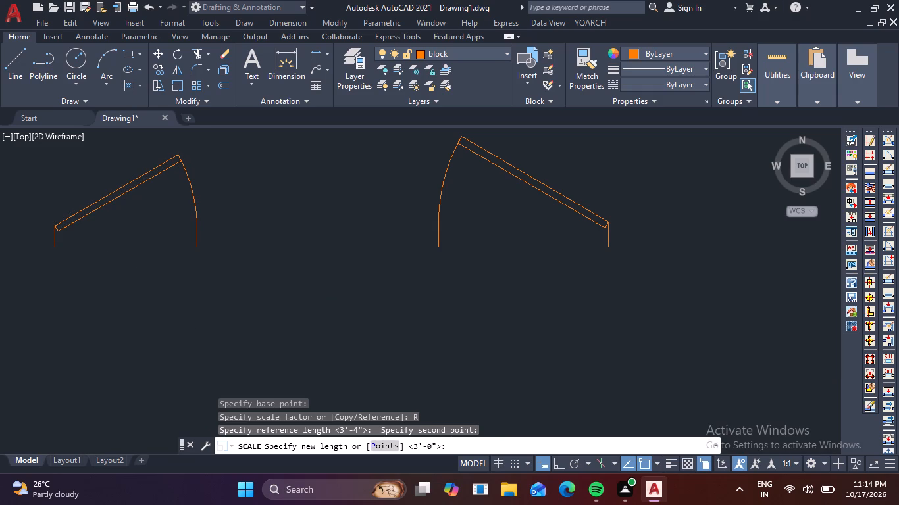
Copy the 2'6" door by its hinge corner into the wall between the two small upper-right rooms.
drag(242, 273, 237, 266)
drag(129, 198, 105, 185)
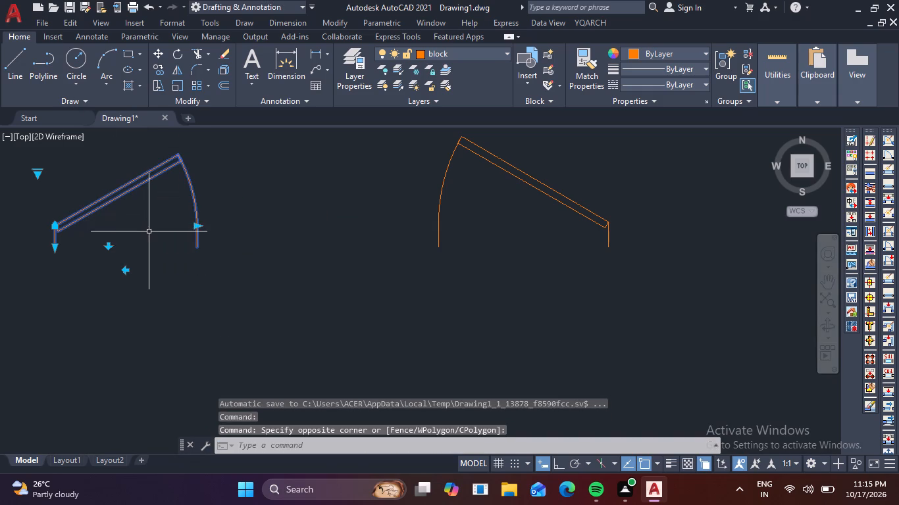
text(co)
key(space)
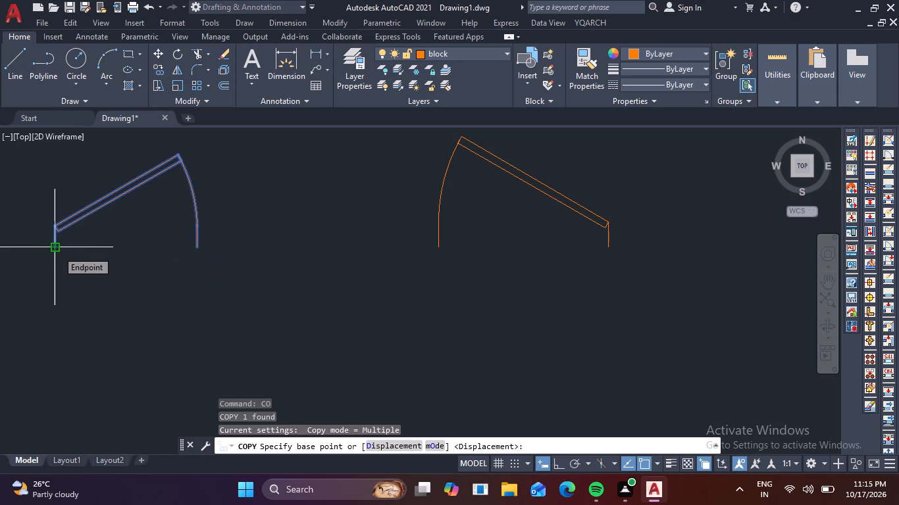
click(57, 251)
scroll(349, 320, down, 3)
middle_drag(419, 306, 411, 307)
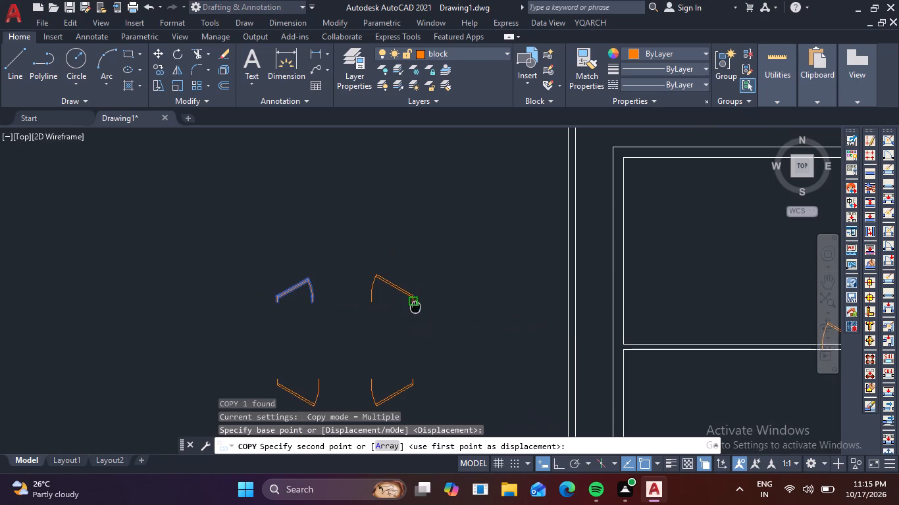
middle_drag(411, 307, 37, 235)
middle_drag(448, 246, 407, 303)
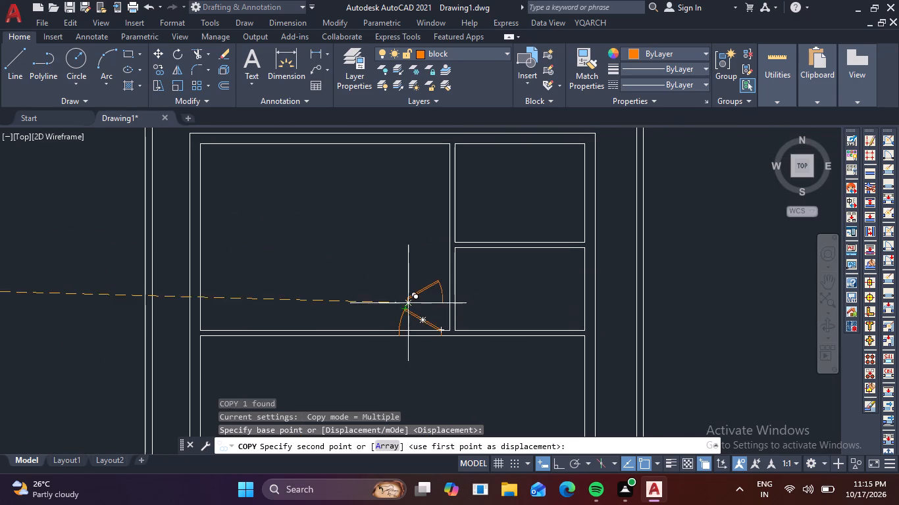
scroll(499, 244, up, 2)
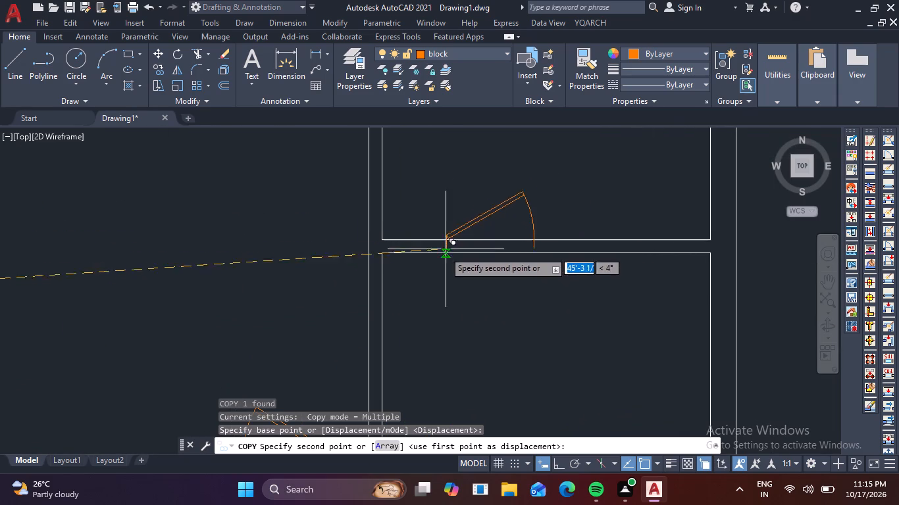
click(452, 254)
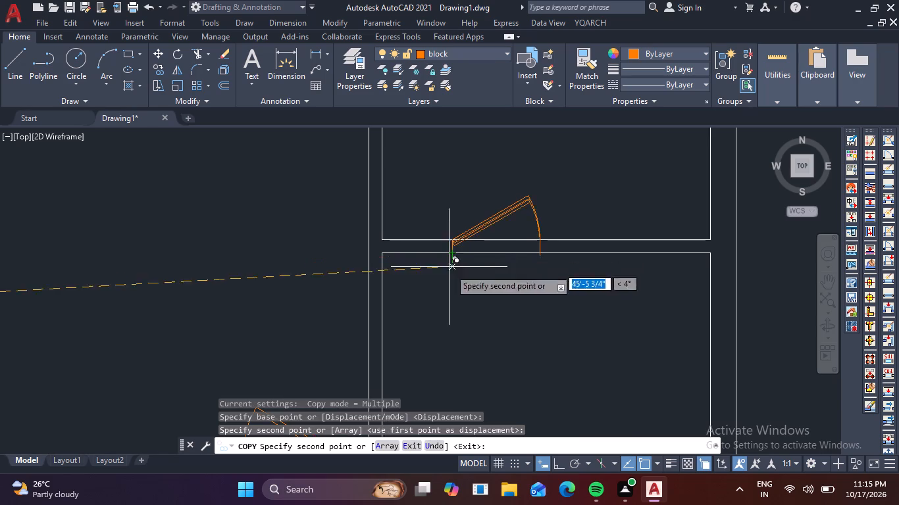
scroll(485, 302, down, 2)
middle_drag(427, 355, 538, 232)
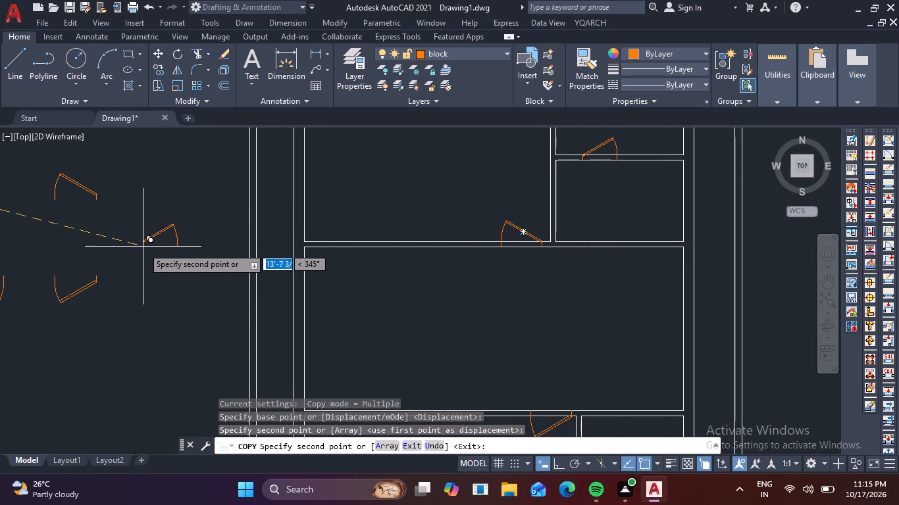
middle_drag(143, 247, 376, 298)
key(Escape)
With ortho on, mirror the 2'6" door across a vertical line just west of it, keeping the source door.
click(259, 259)
click(218, 229)
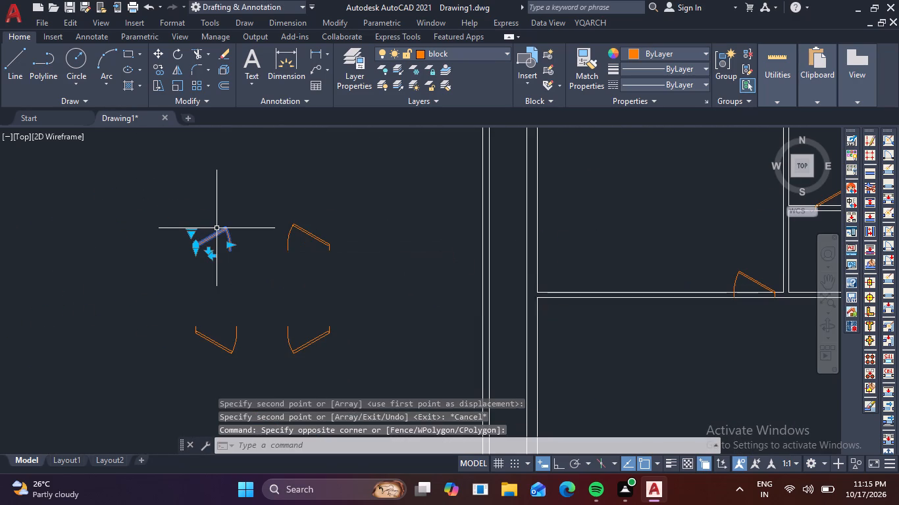
key(m)
key(i)
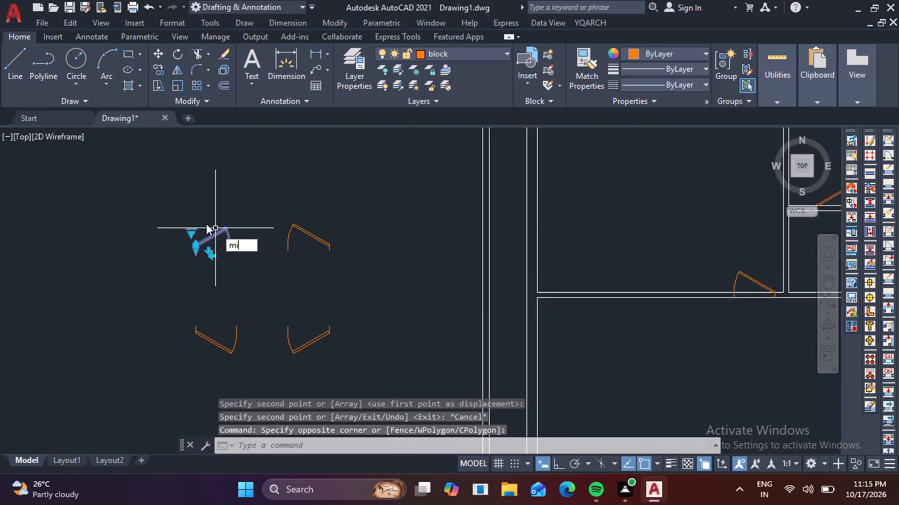
key(space)
click(182, 214)
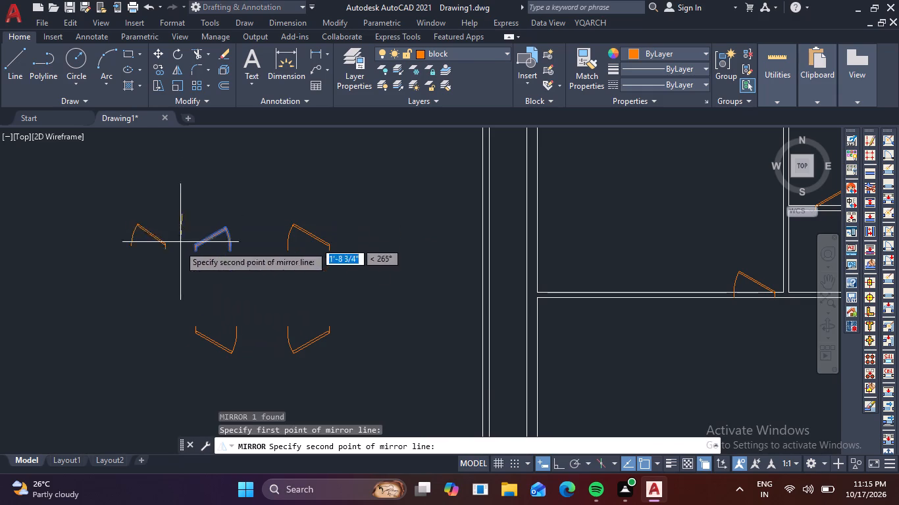
key(F8)
click(178, 287)
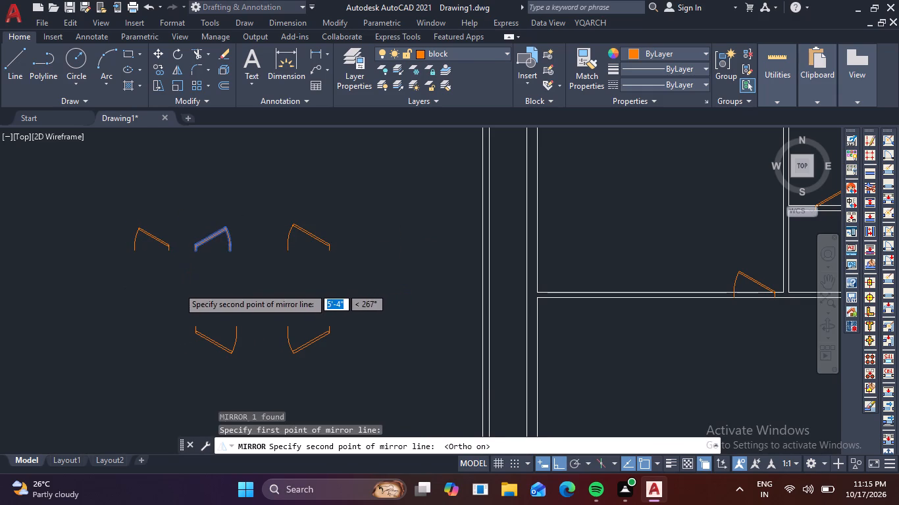
key(space)
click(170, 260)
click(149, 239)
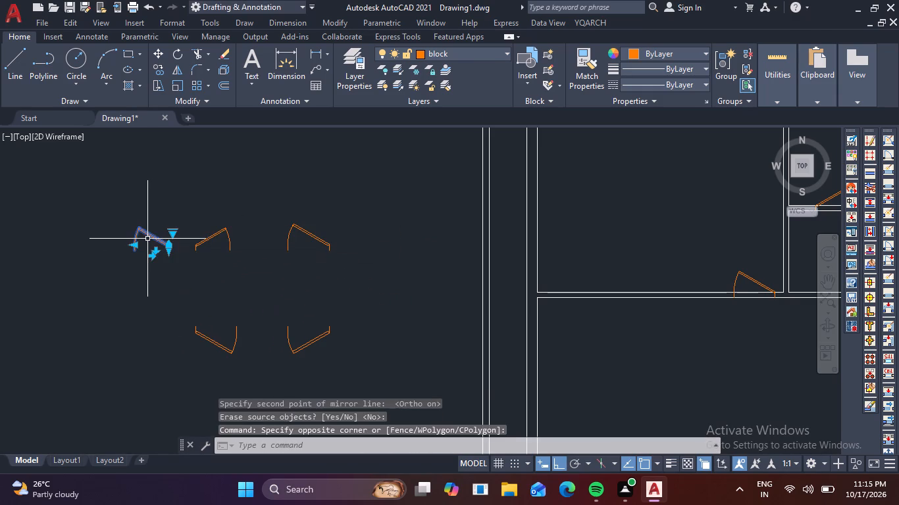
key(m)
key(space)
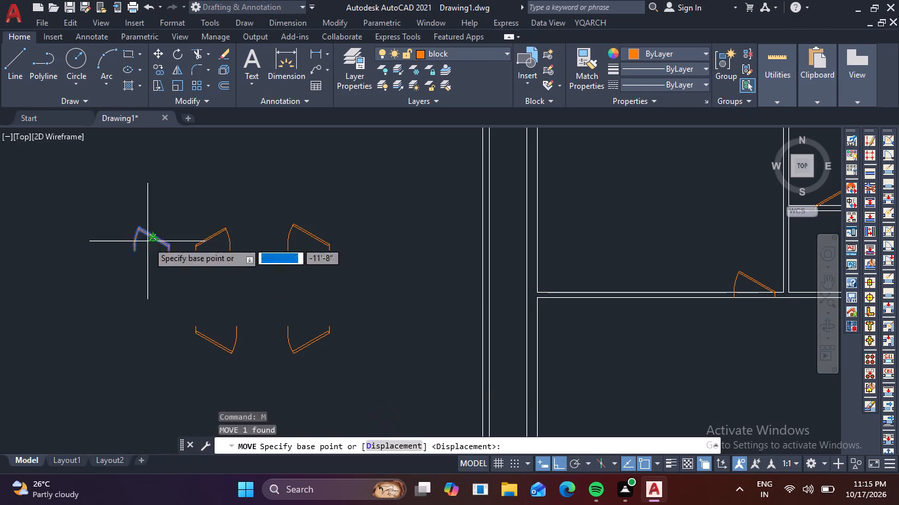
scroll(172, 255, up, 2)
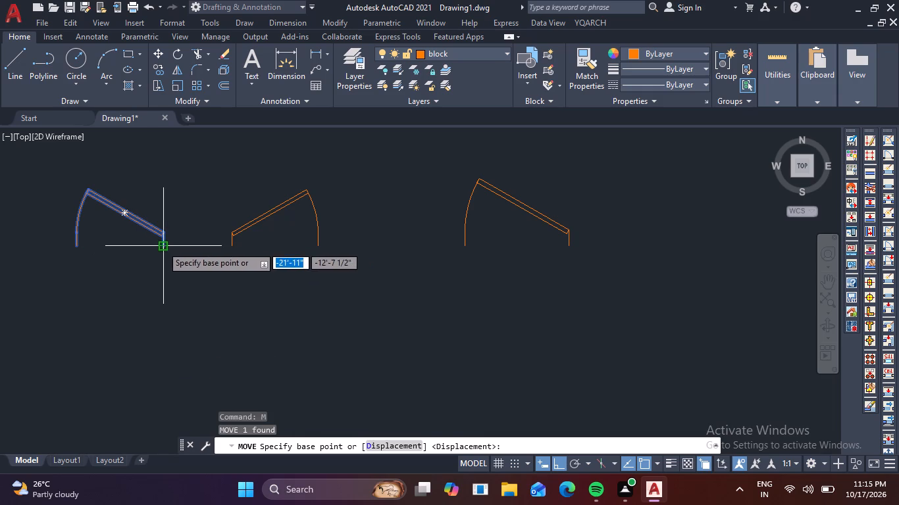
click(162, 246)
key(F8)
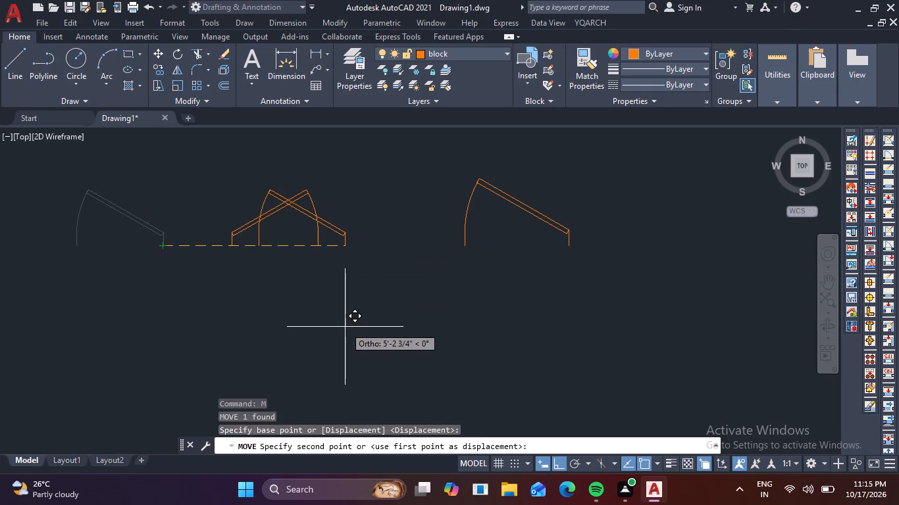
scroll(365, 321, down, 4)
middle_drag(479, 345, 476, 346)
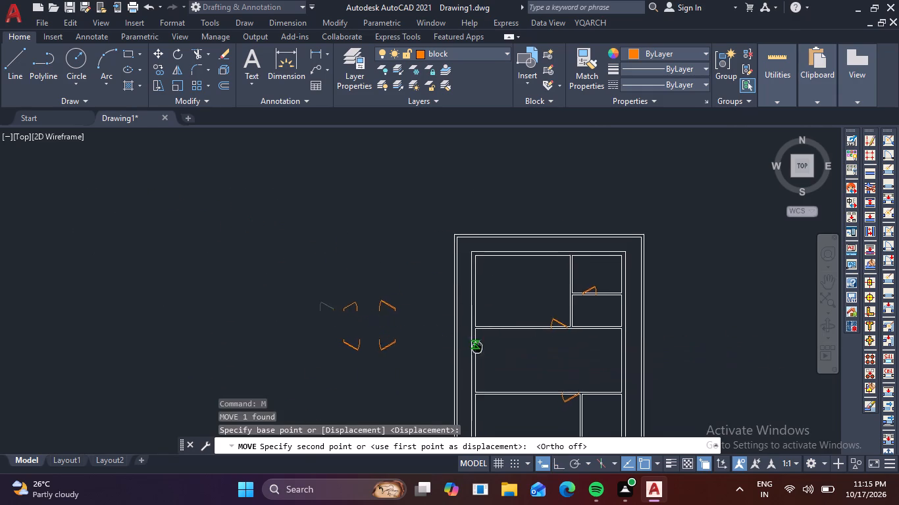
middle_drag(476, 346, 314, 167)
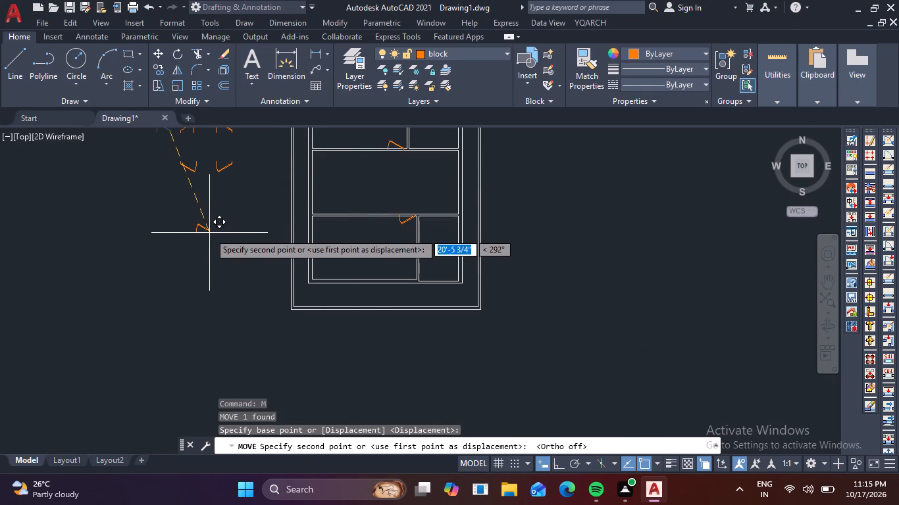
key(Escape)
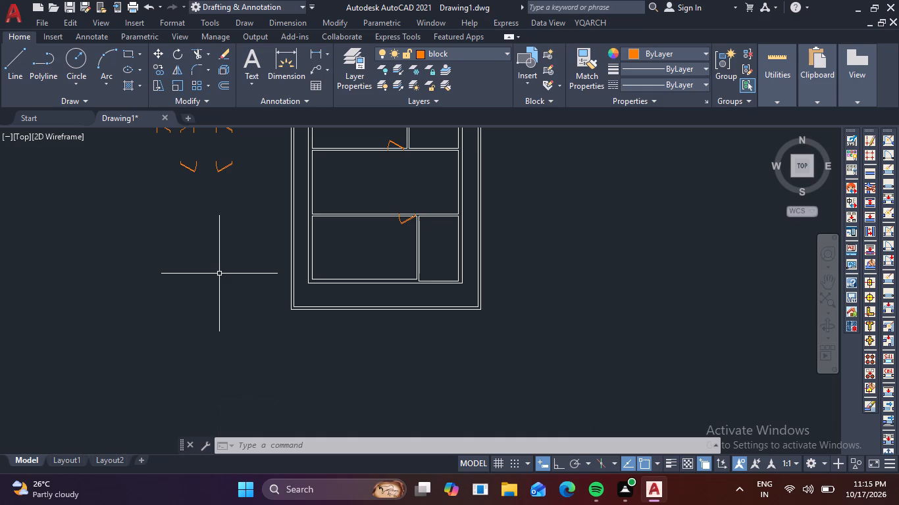
Offset the lower-left room's west inner wall line 5' east into the room.
key(o)
key(Return)
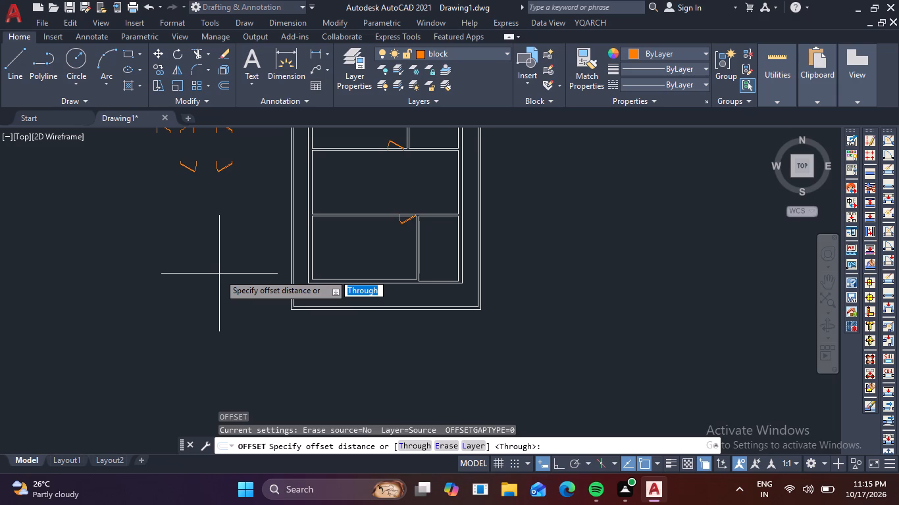
text(5')
key(Return)
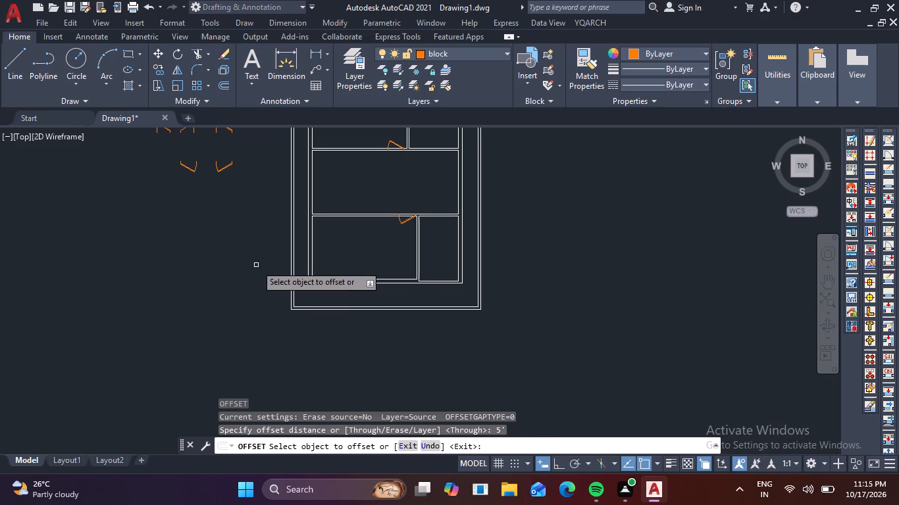
scroll(334, 228, up, 2)
click(274, 236)
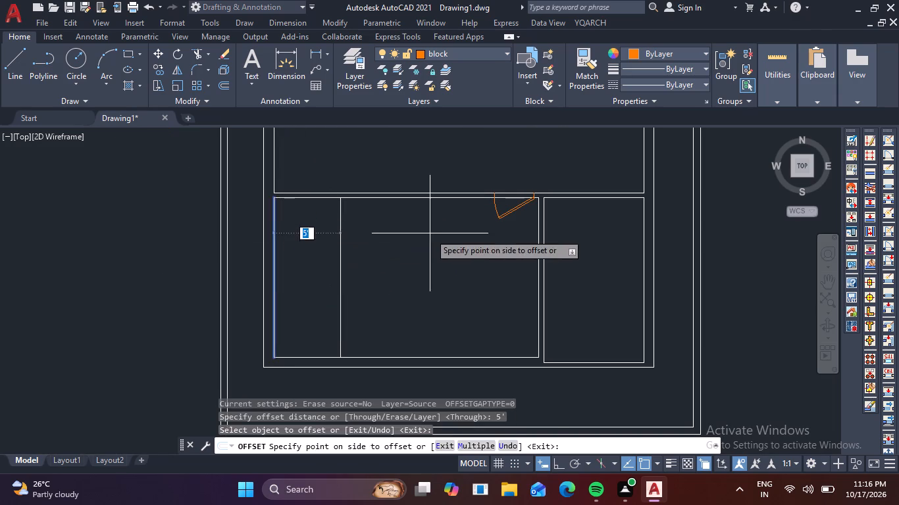
click(430, 233)
Offset the new vertical partition line in the lower-left room 4-1/2" east to give the partition its thickness.
click(342, 249)
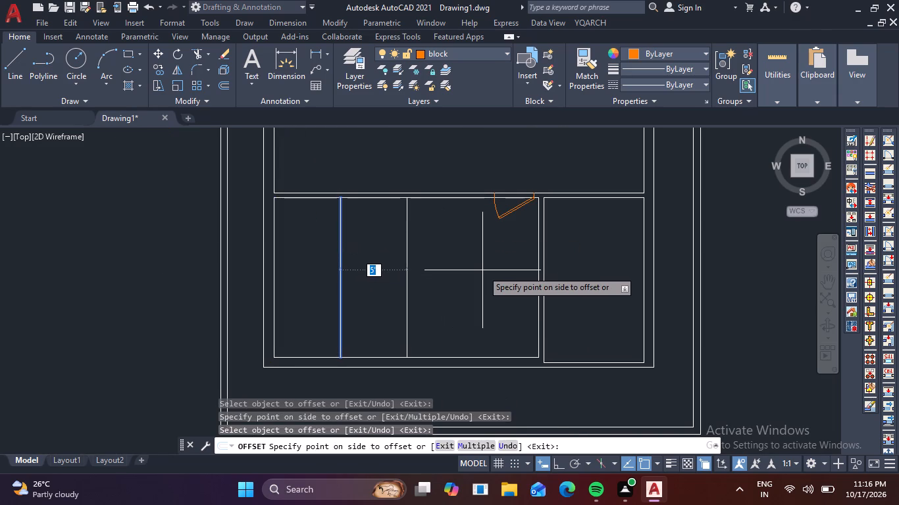
text(4-1)
text(/2)
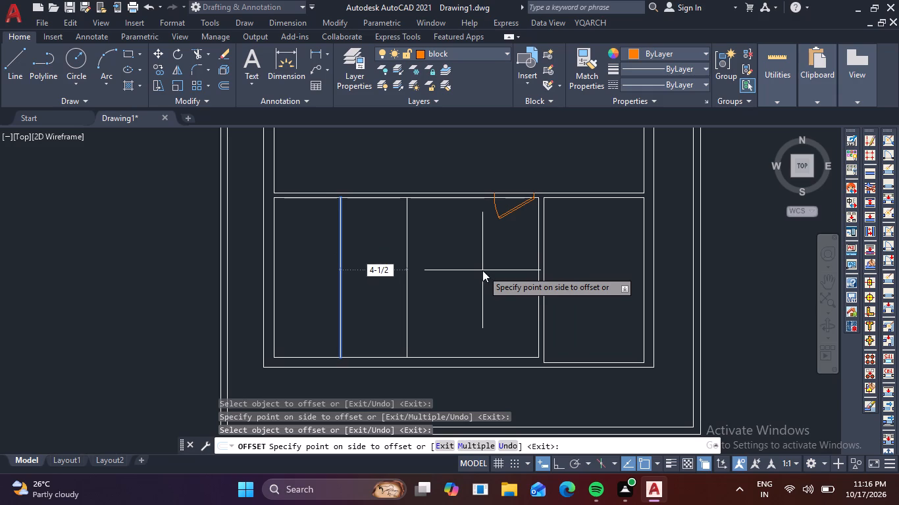
key(shift+quotedbl)
key(Return)
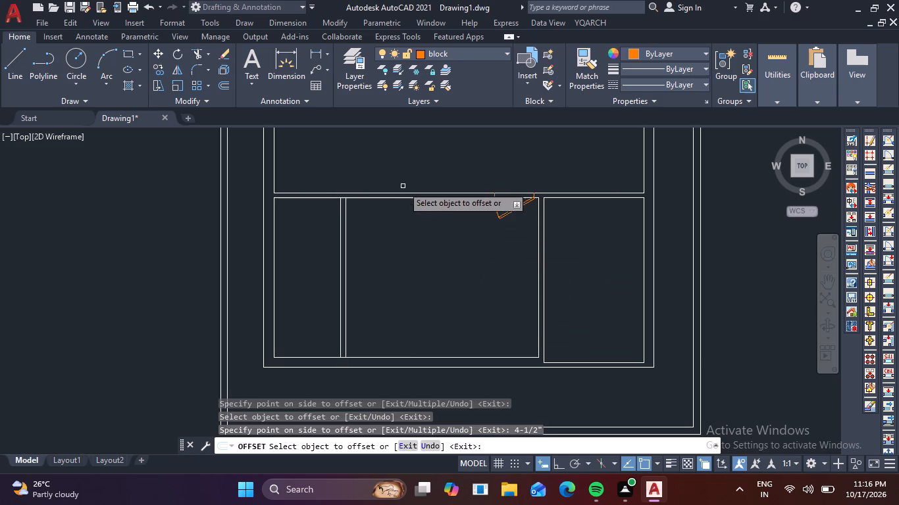
key(Escape)
Trim the lower-left room's north wall line between the two vertical partition lines.
text(tr)
key(space)
scroll(355, 204, up, 2)
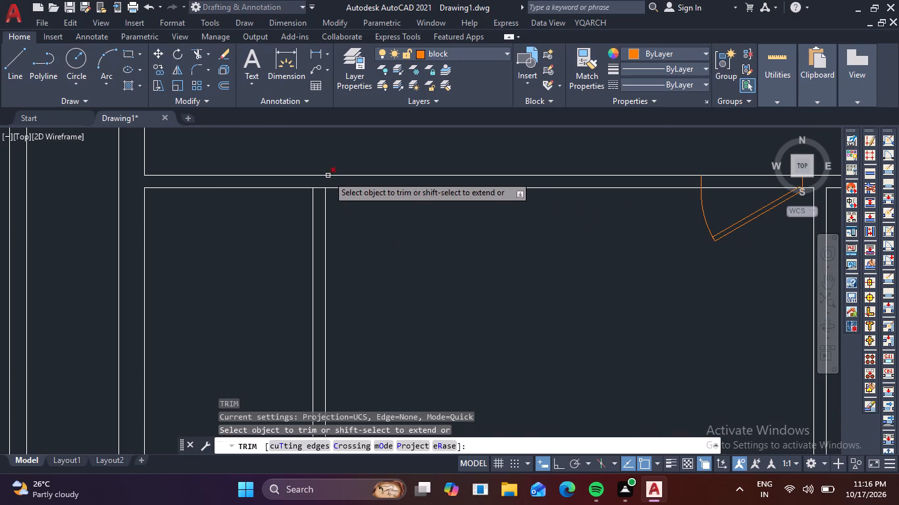
scroll(317, 192, up, 3)
drag(320, 168, 329, 201)
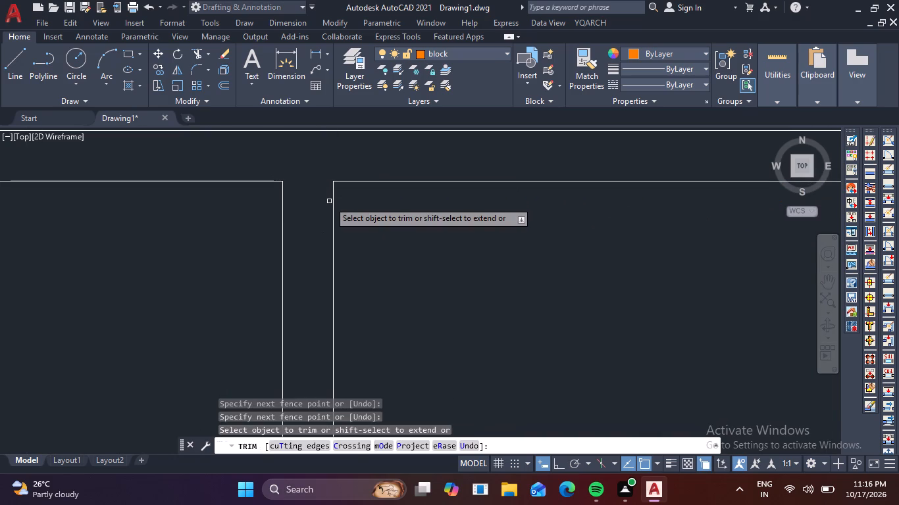
key(Escape)
Offset the north wall line of the narrow west compartment 7'6" south into the compartment.
scroll(378, 223, down, 3)
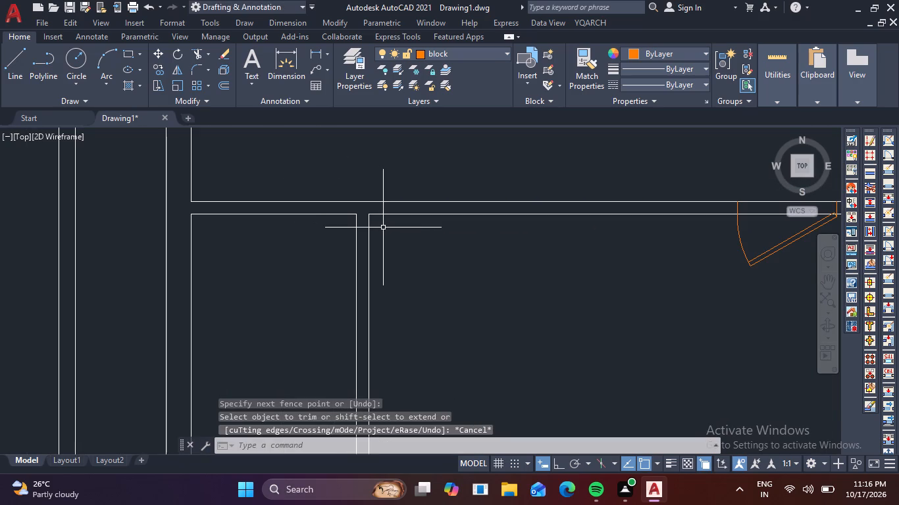
key(o)
key(Return)
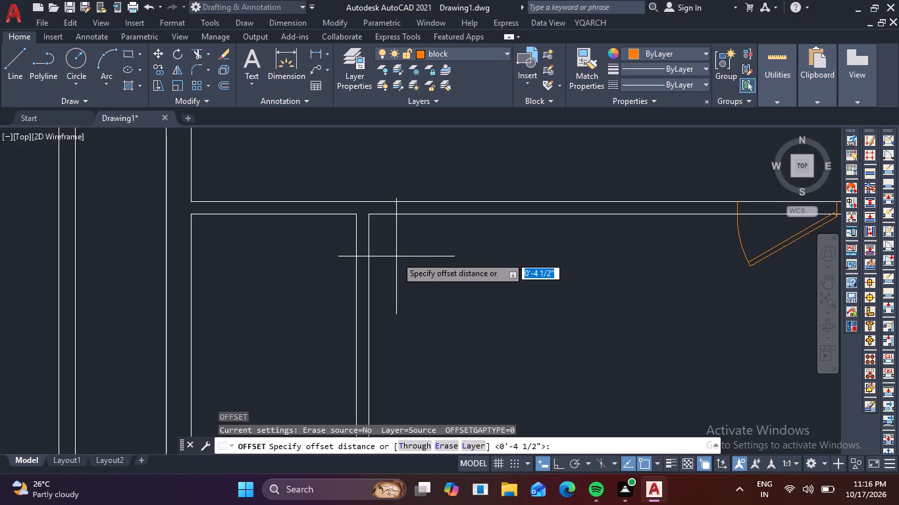
text(7')
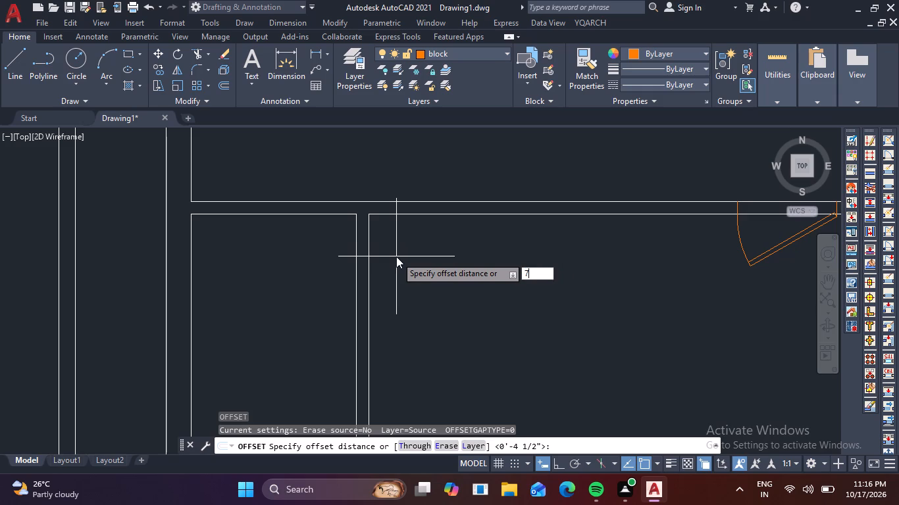
key(6)
key(shift+quotedbl)
key(Return)
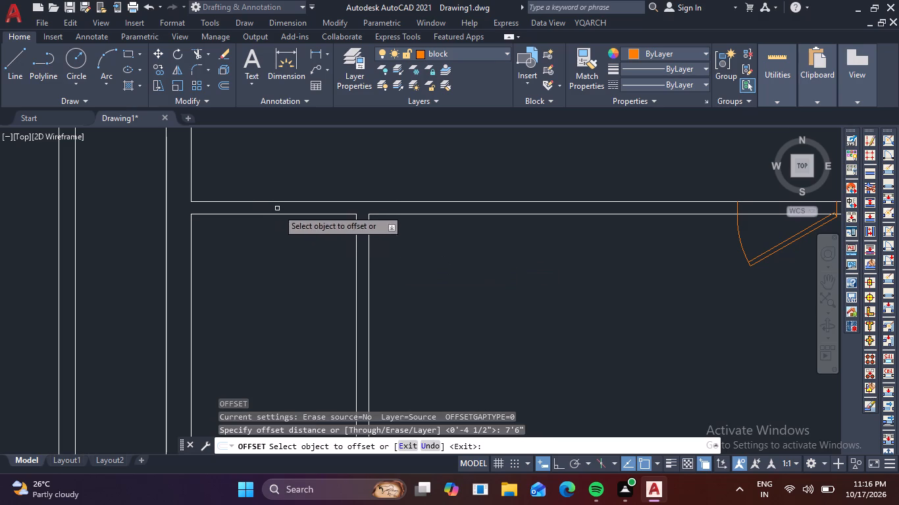
click(294, 212)
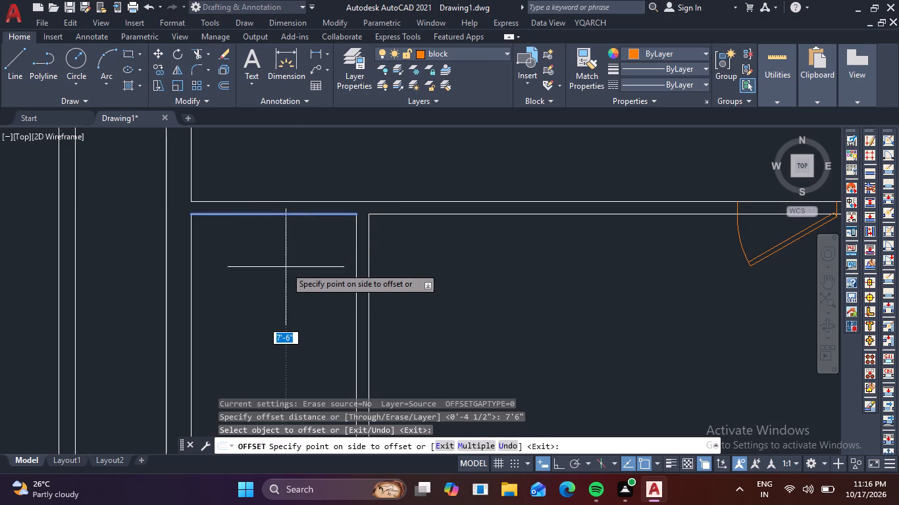
click(285, 283)
Offset the new horizontal line in the narrow compartment 4-1/2" south to form the cross partition.
scroll(301, 298, down, 1)
middle_drag(302, 302, 340, 195)
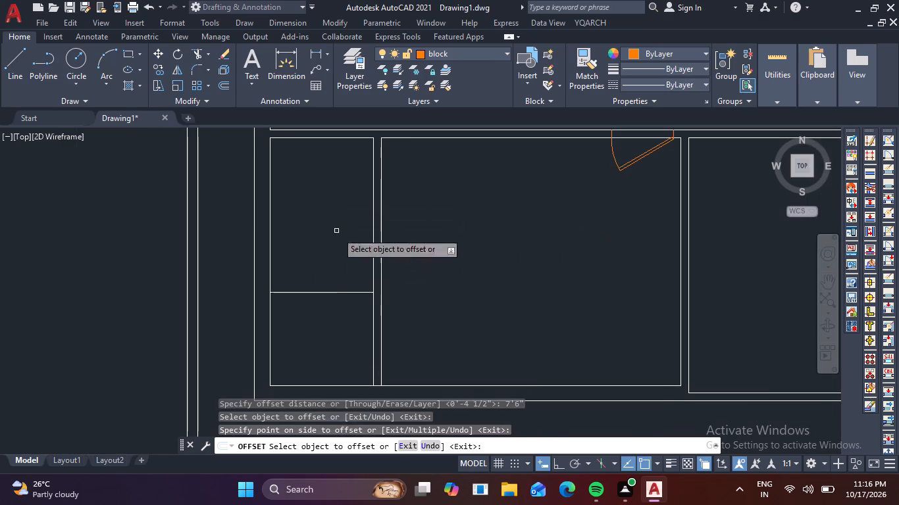
click(333, 293)
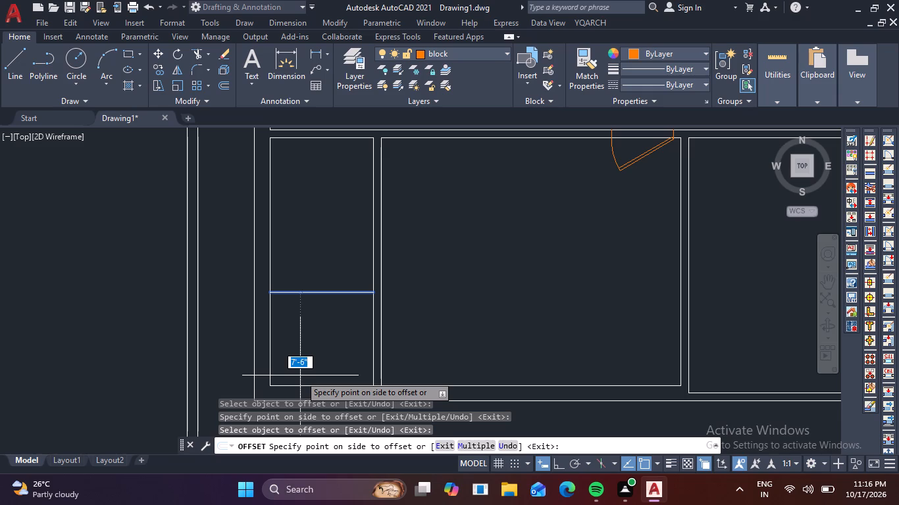
key(4)
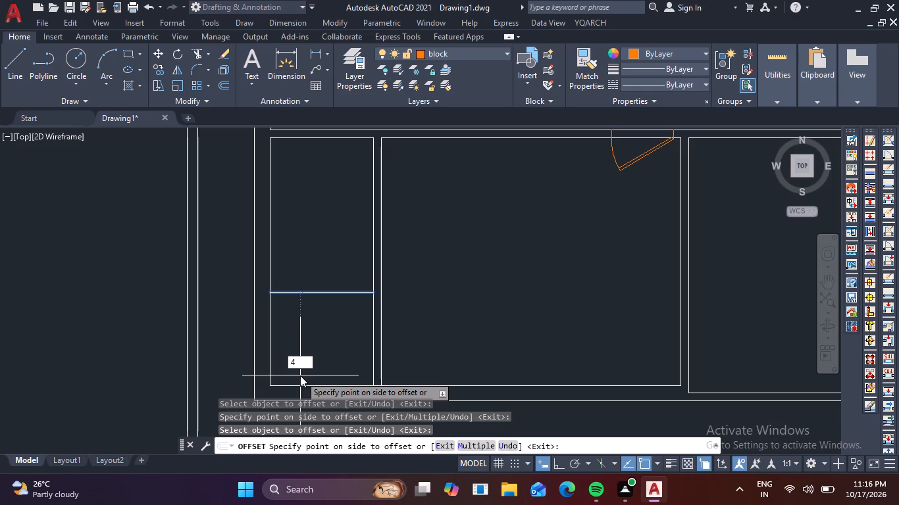
text(-1)
key(slash)
key(2)
key(shift+quotedbl)
key(Return)
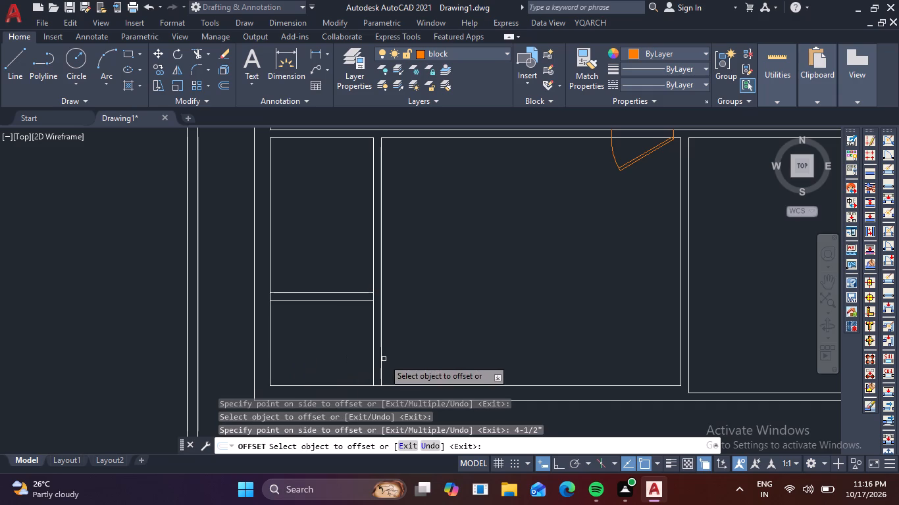
key(Escape)
Extend the cross partition's south line to the vertical partition's east line and trim both vertical lines south of it.
key(e)
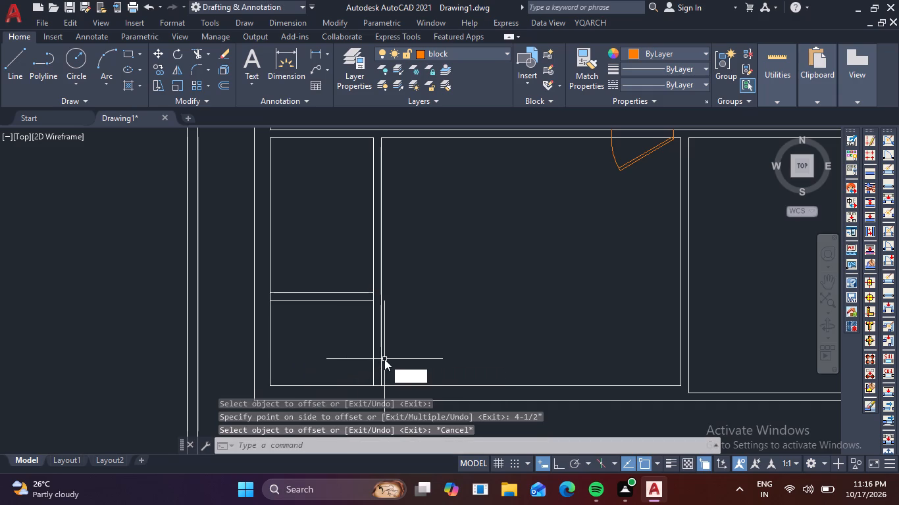
key(x)
key(space)
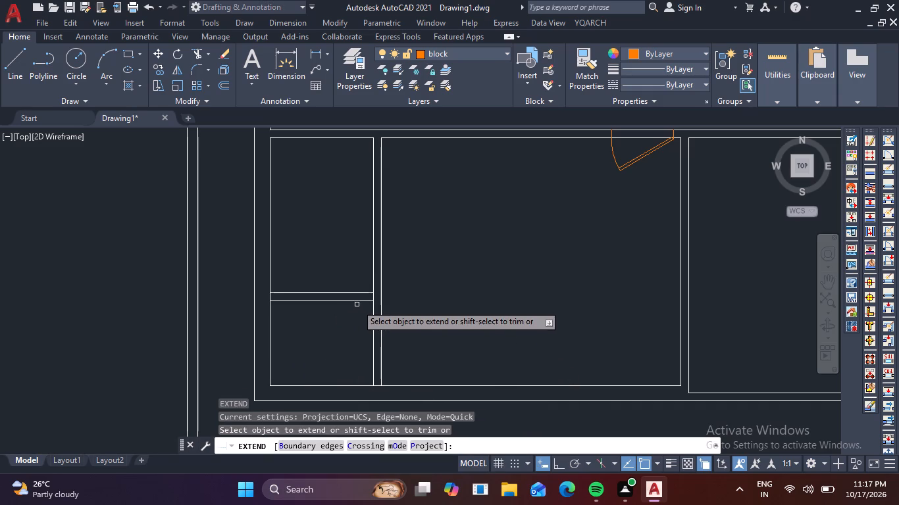
click(371, 299)
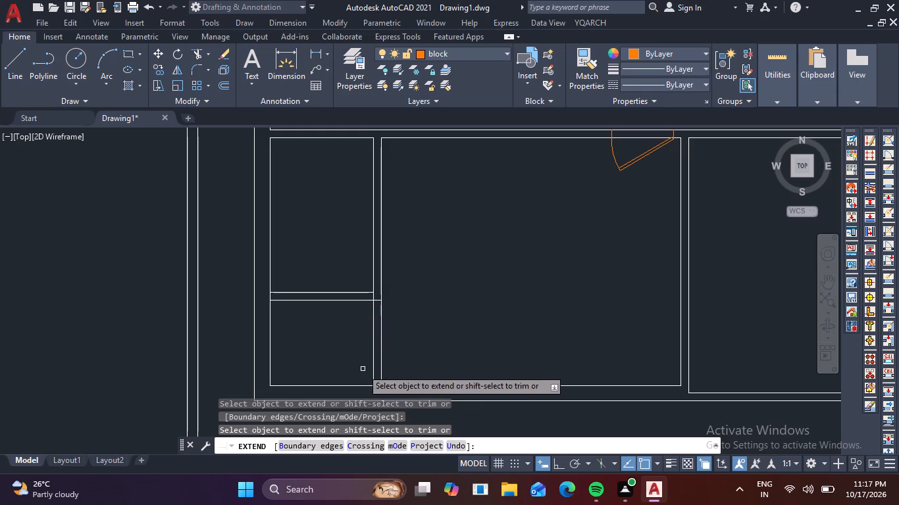
shift+drag(335, 352, 402, 351)
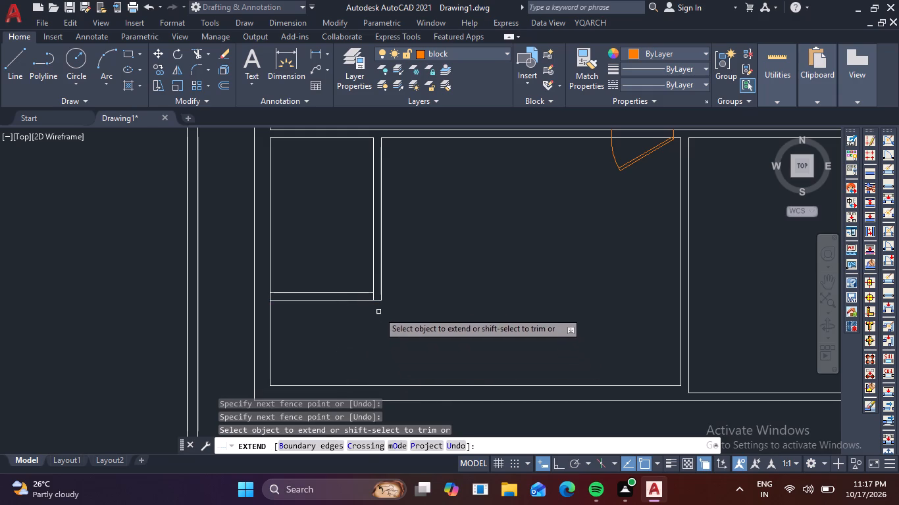
key(Escape)
Trim the vertical partition's west line between the two cross partition lines to clean up the southeast corner.
key(space)
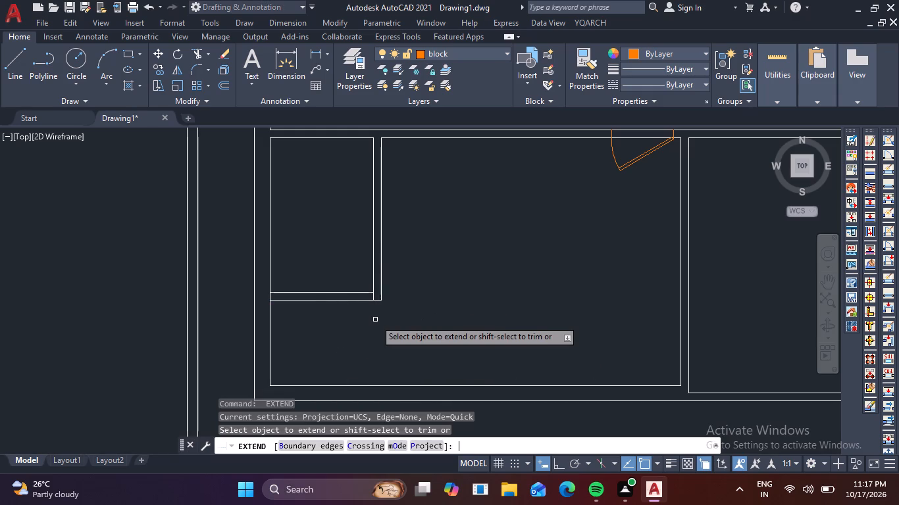
scroll(361, 301, up, 2)
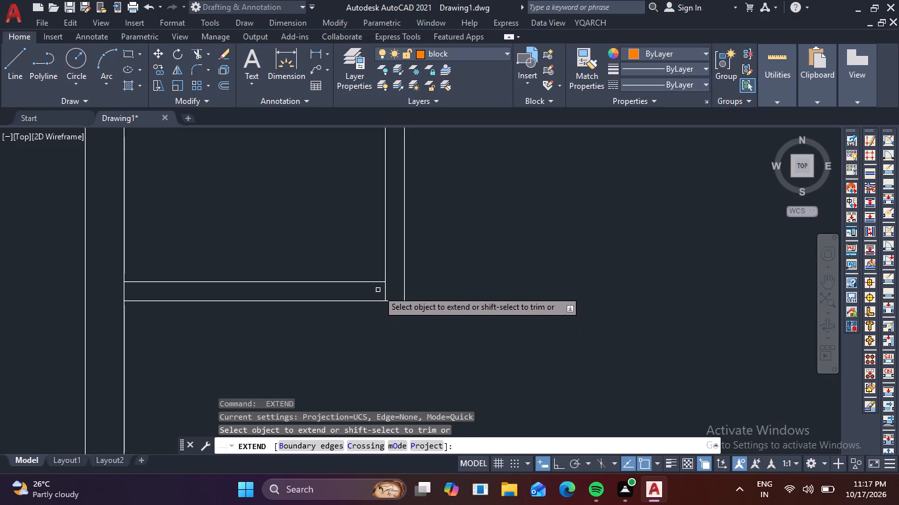
shift+drag(378, 290, 388, 293)
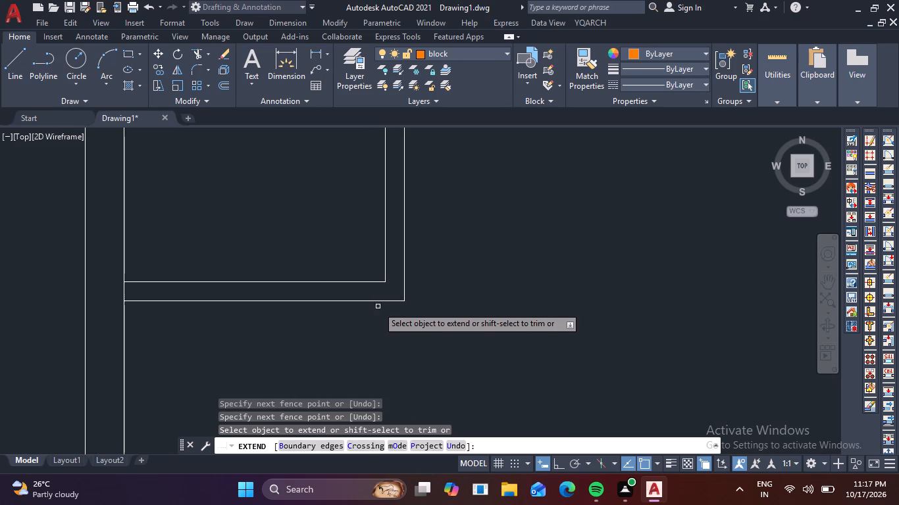
scroll(394, 324, down, 1)
scroll(444, 284, down, 1)
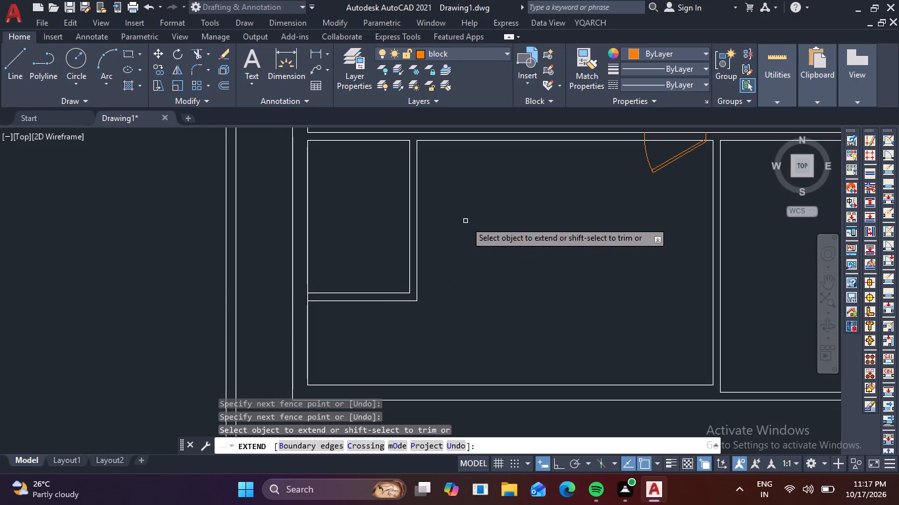
middle_drag(467, 233, 453, 276)
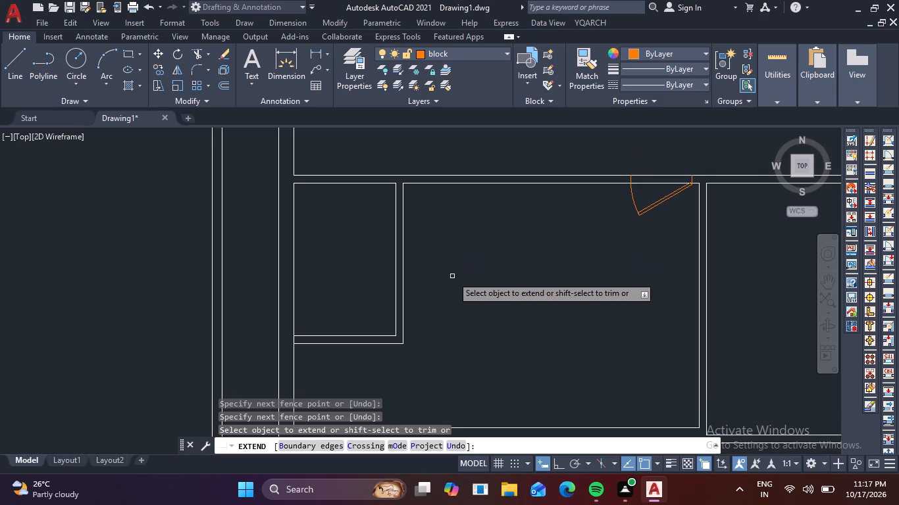
key(Escape)
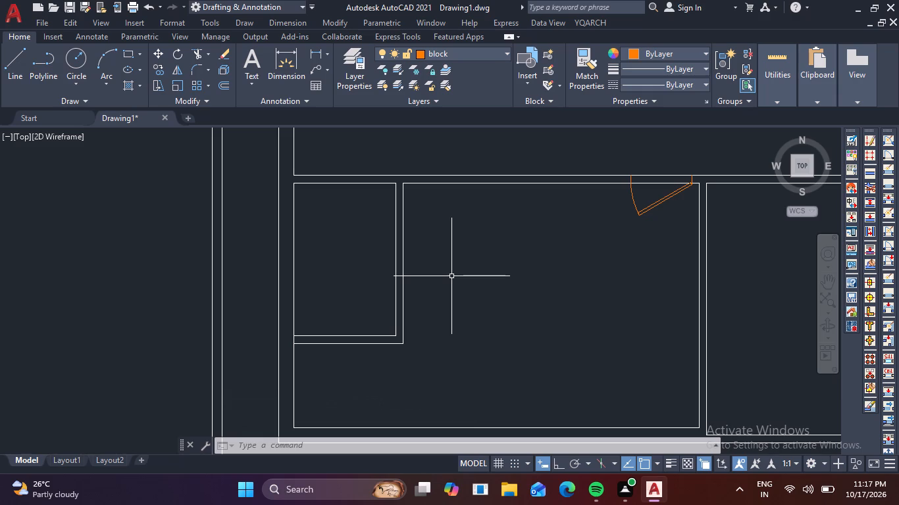
Offset the lower-right room's north wall line 9" north.
scroll(532, 280, down, 1)
middle_drag(508, 279, 372, 279)
scroll(571, 233, up, 1)
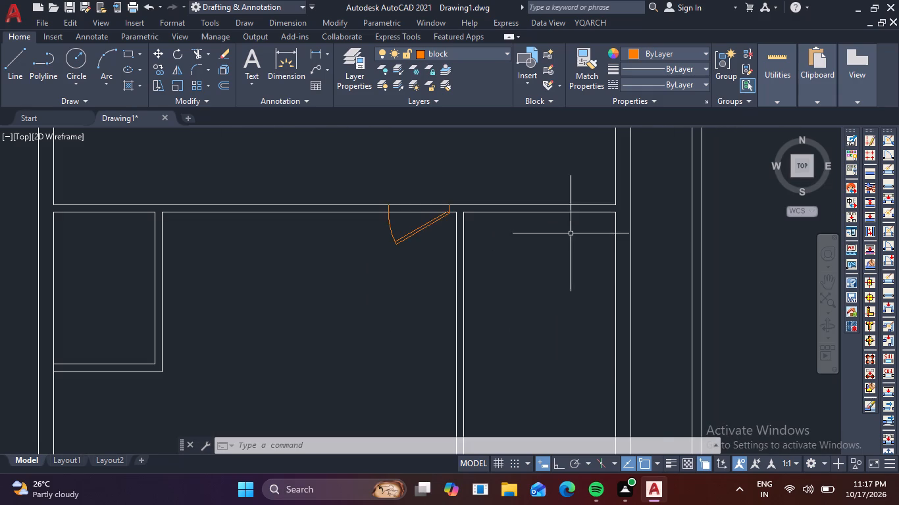
scroll(571, 233, up, 1)
scroll(572, 236, down, 2)
scroll(572, 239, up, 1)
middle_drag(572, 239, 504, 293)
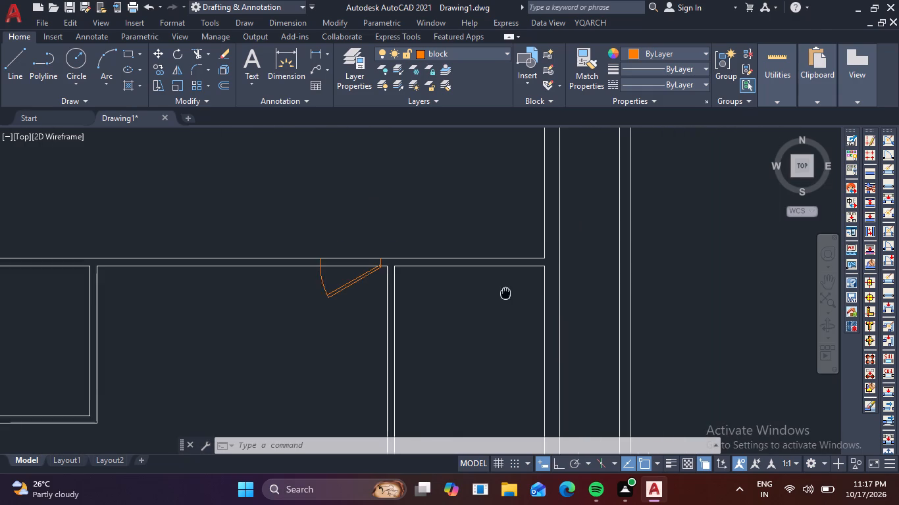
middle_drag(504, 293, 503, 296)
scroll(538, 258, up, 2)
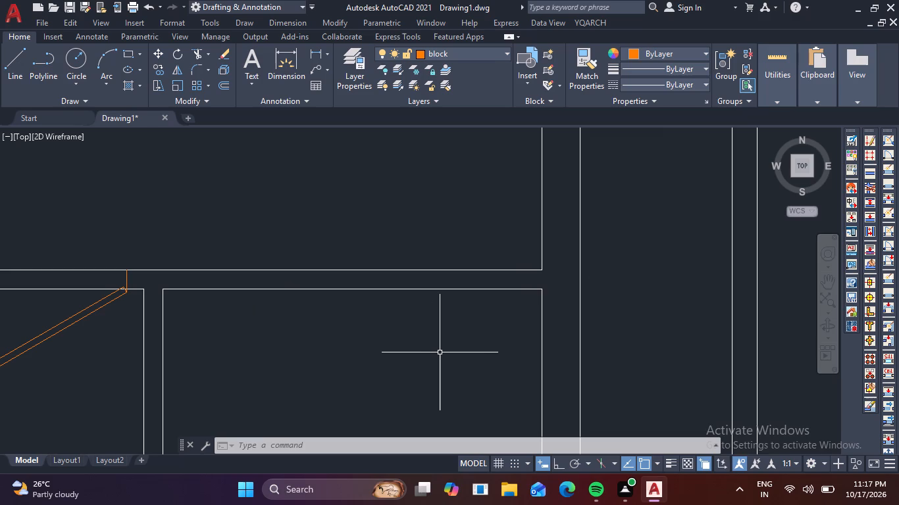
key(o)
key(Return)
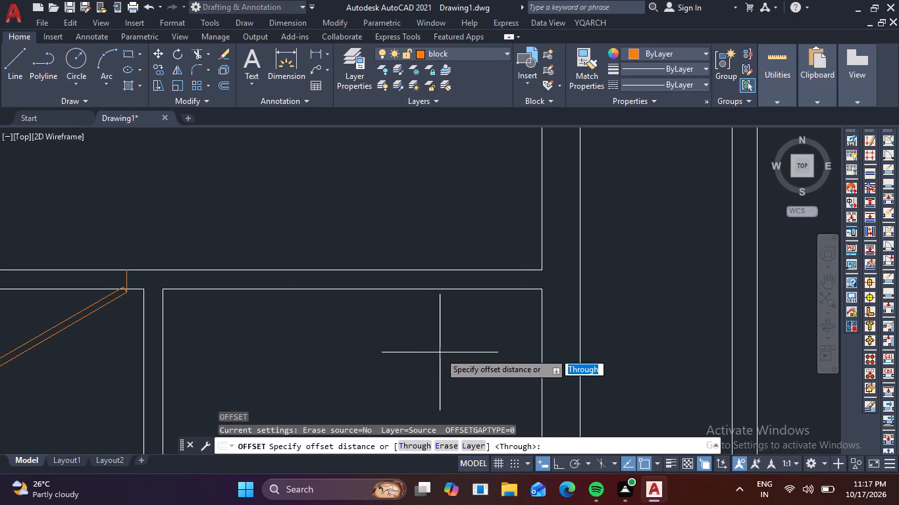
text(9)
key(space)
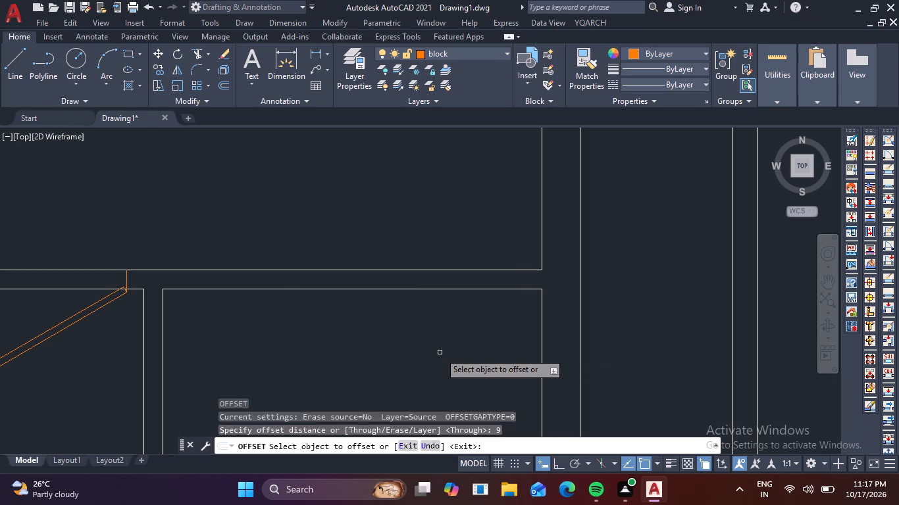
click(473, 287)
click(468, 251)
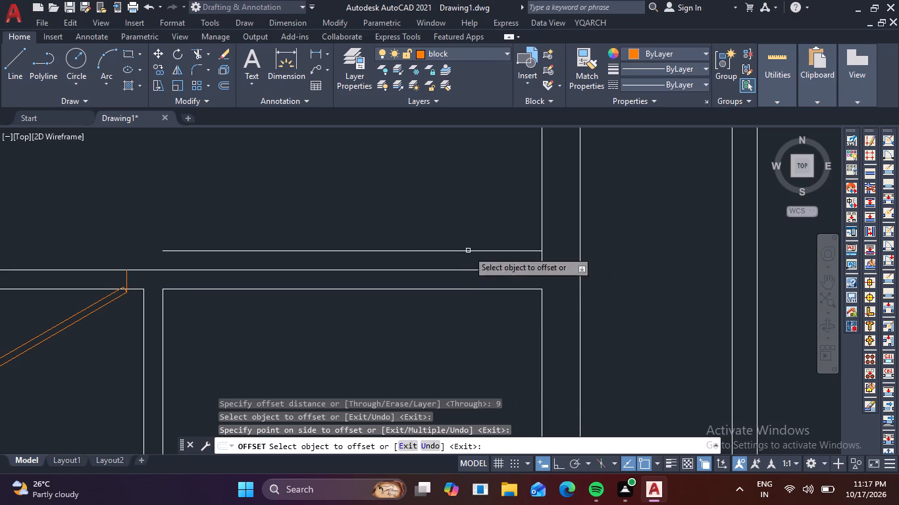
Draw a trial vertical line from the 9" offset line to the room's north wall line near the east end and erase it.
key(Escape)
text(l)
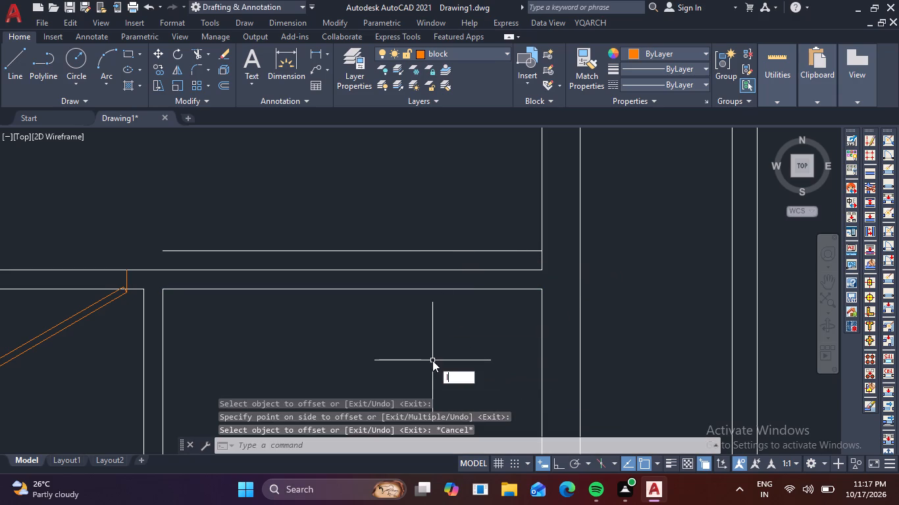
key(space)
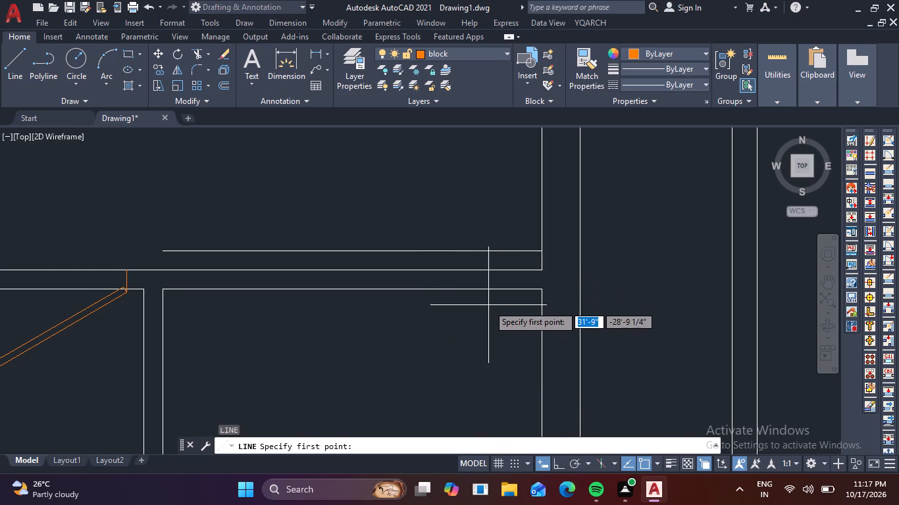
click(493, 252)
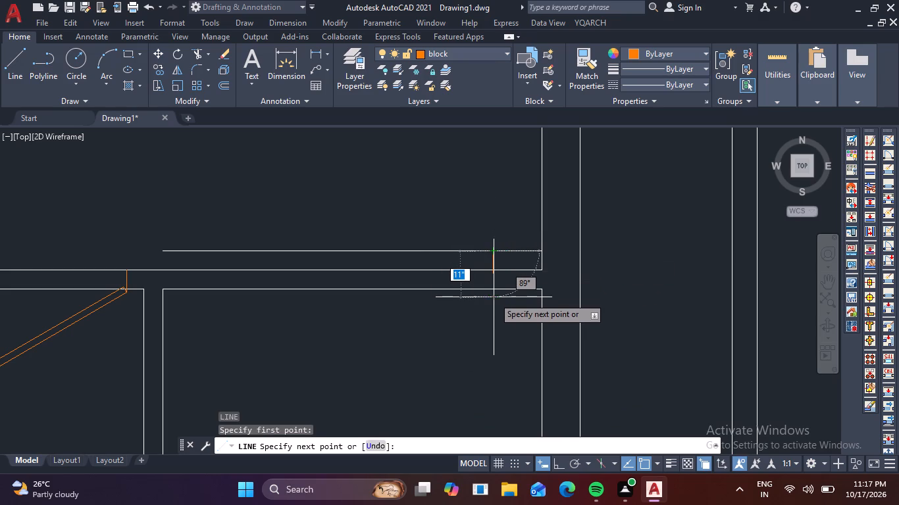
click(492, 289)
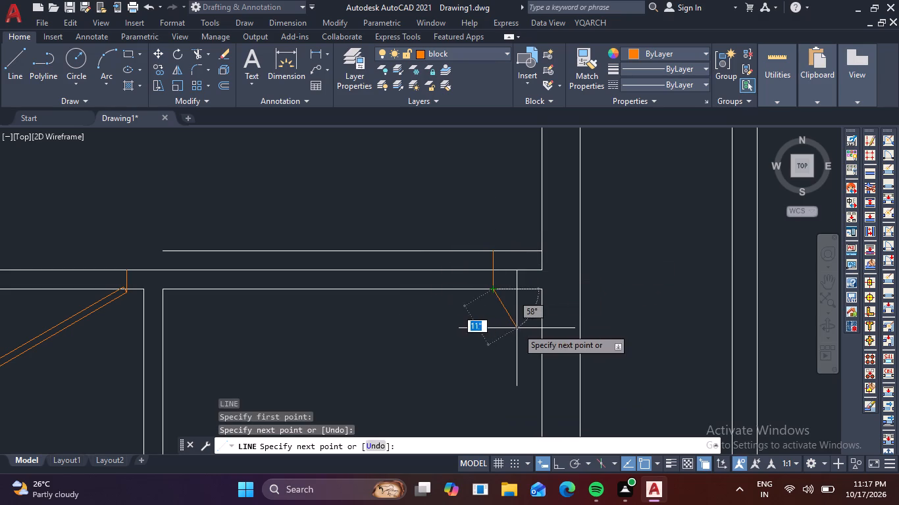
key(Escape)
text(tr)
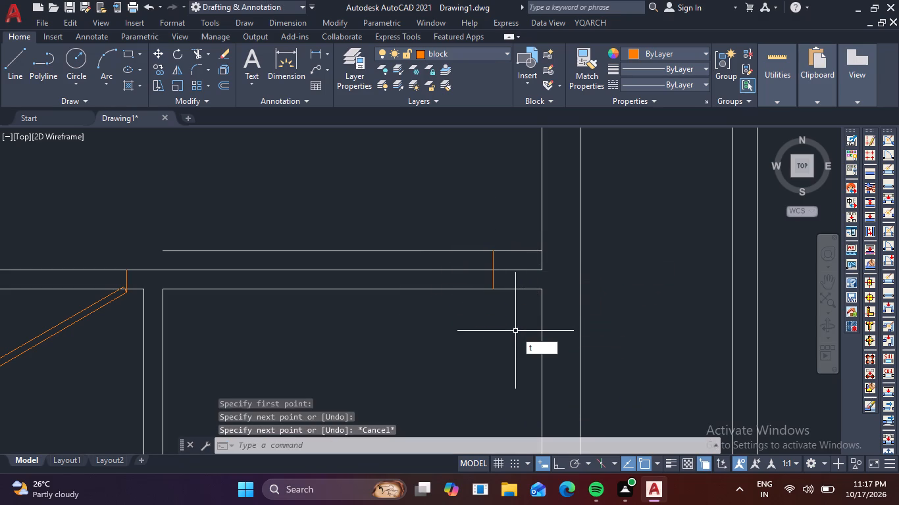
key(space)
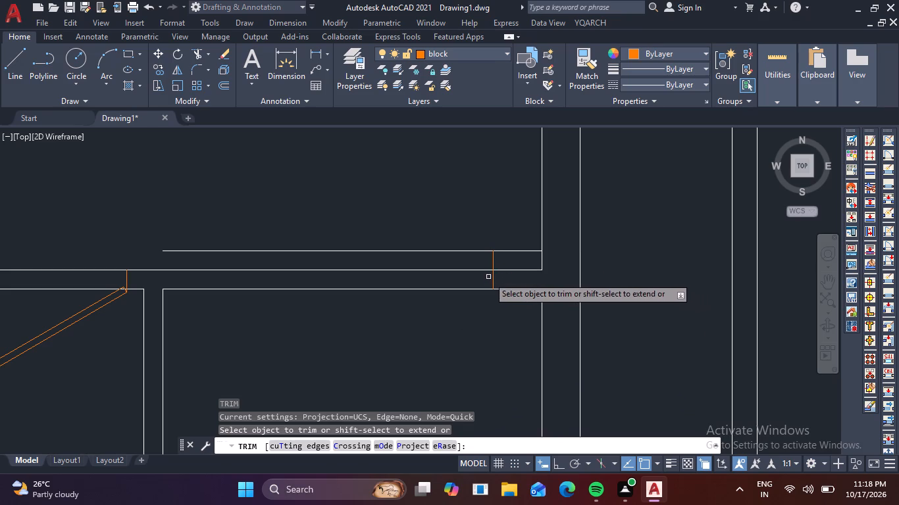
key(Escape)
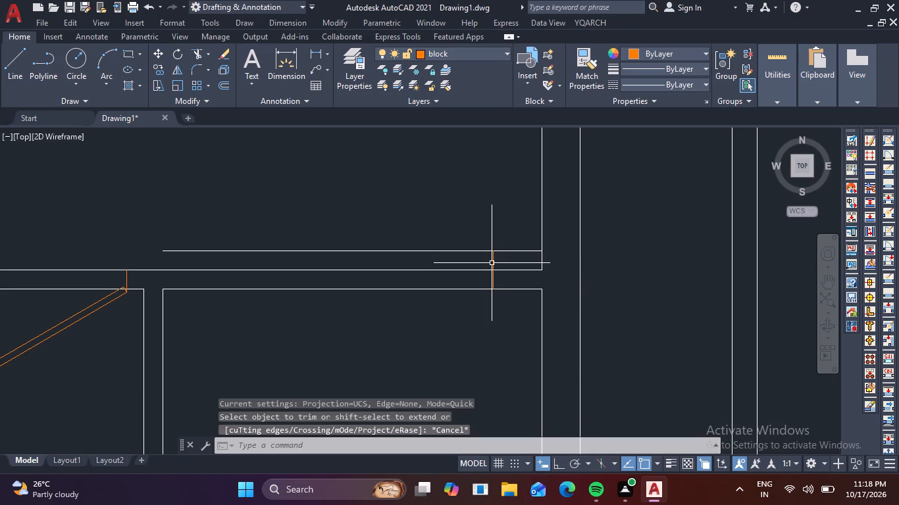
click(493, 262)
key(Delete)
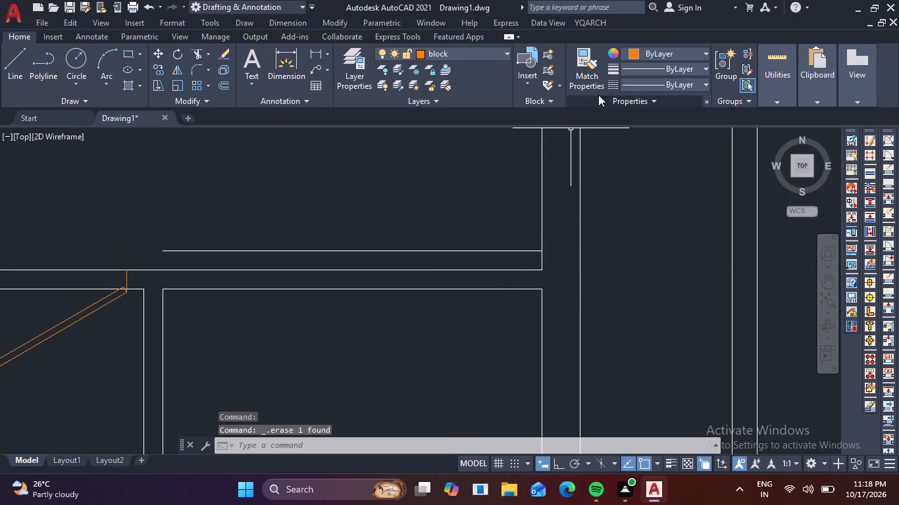
Set the object colour to ByBlock and draw a 9" vertical line from the offset line to the room's north wall line near the east end.
click(702, 54)
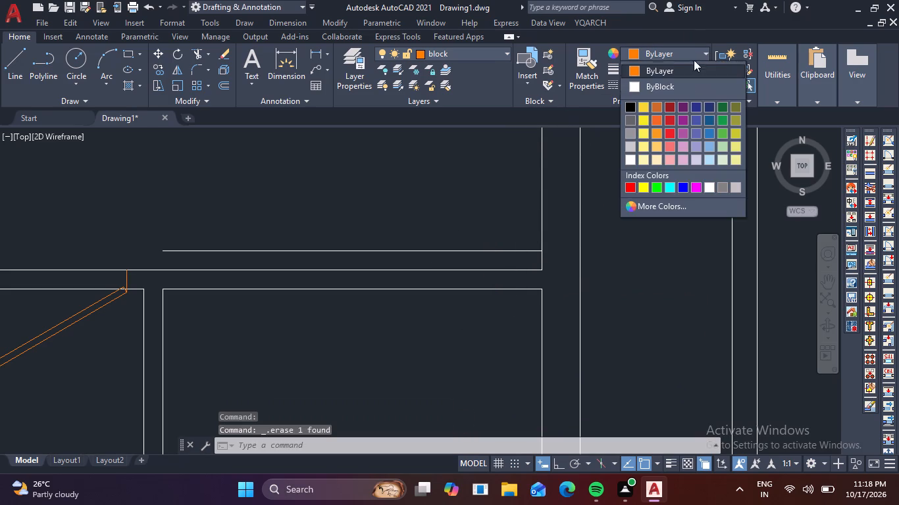
click(645, 85)
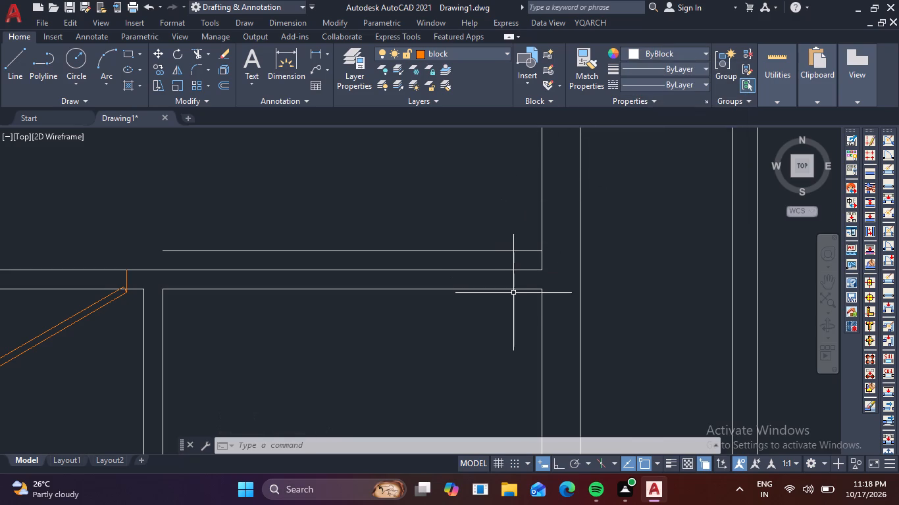
text(l)
key(space)
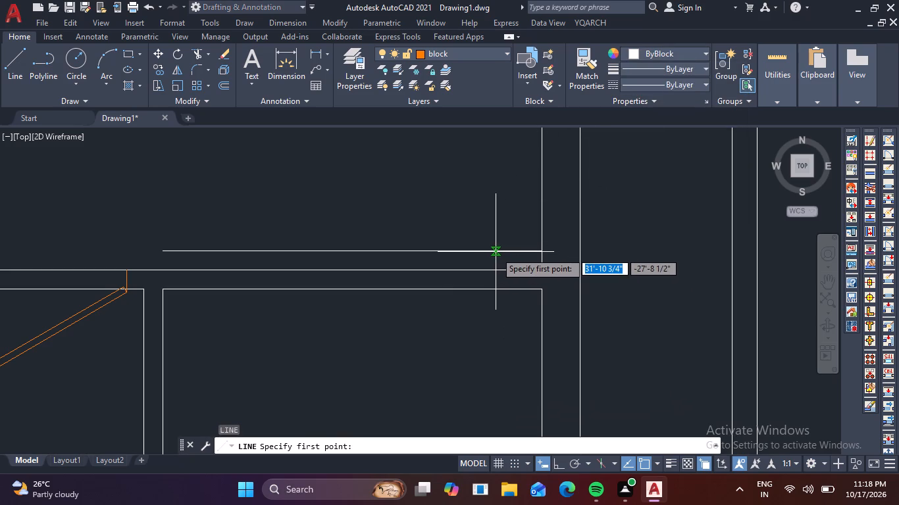
click(496, 252)
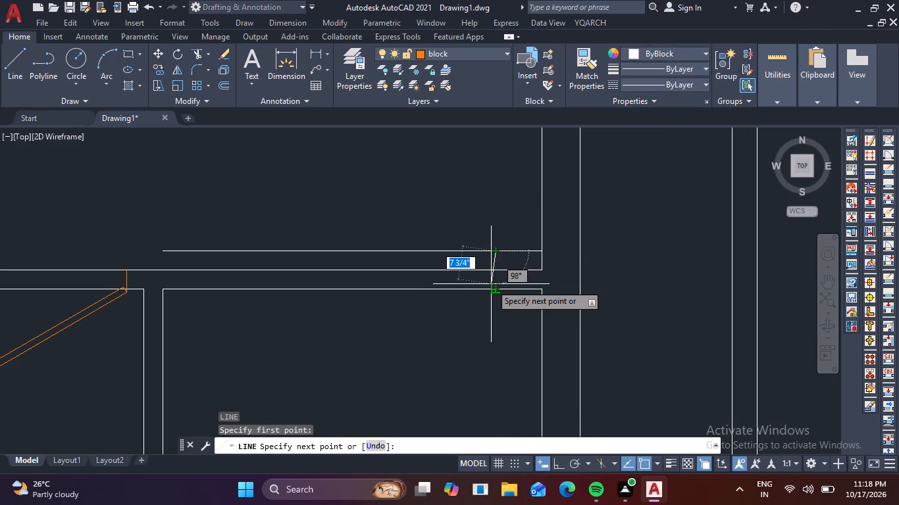
click(500, 291)
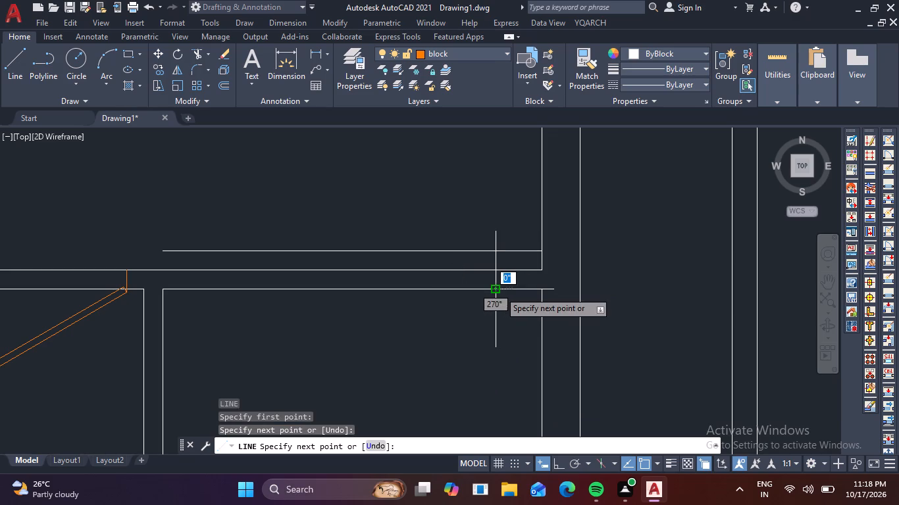
key(space)
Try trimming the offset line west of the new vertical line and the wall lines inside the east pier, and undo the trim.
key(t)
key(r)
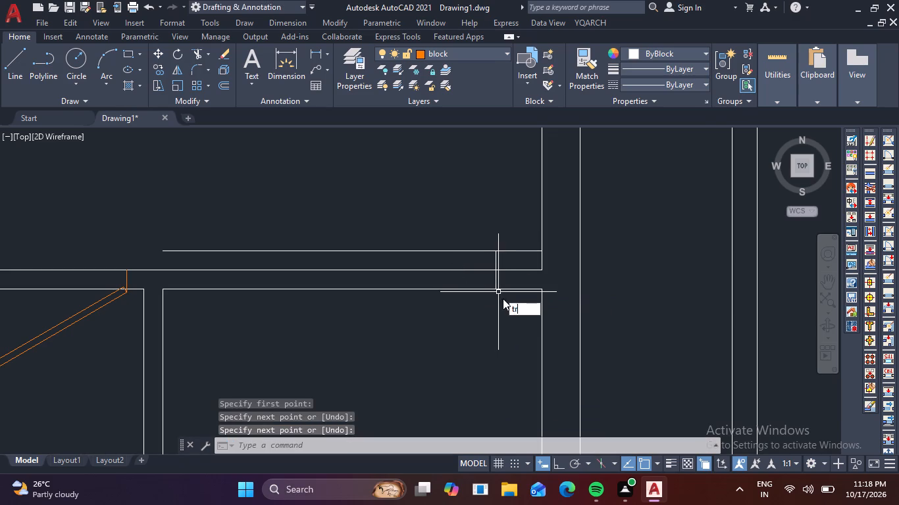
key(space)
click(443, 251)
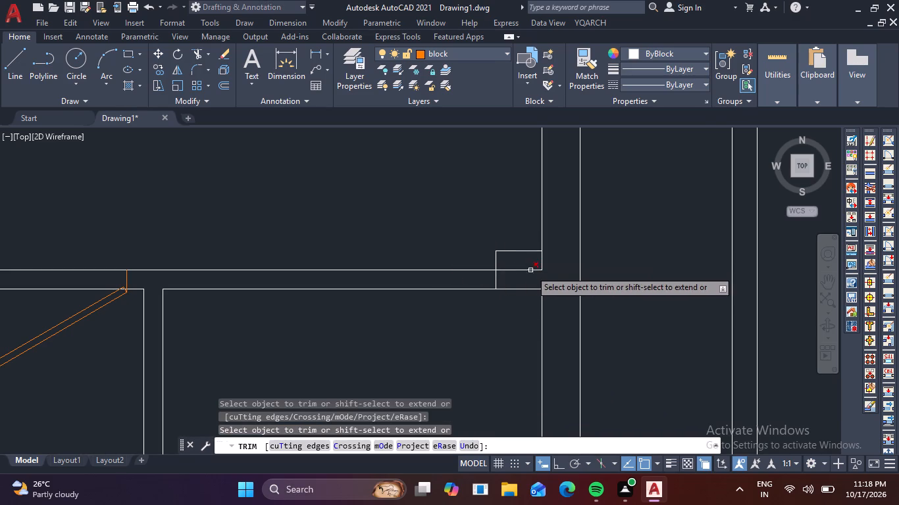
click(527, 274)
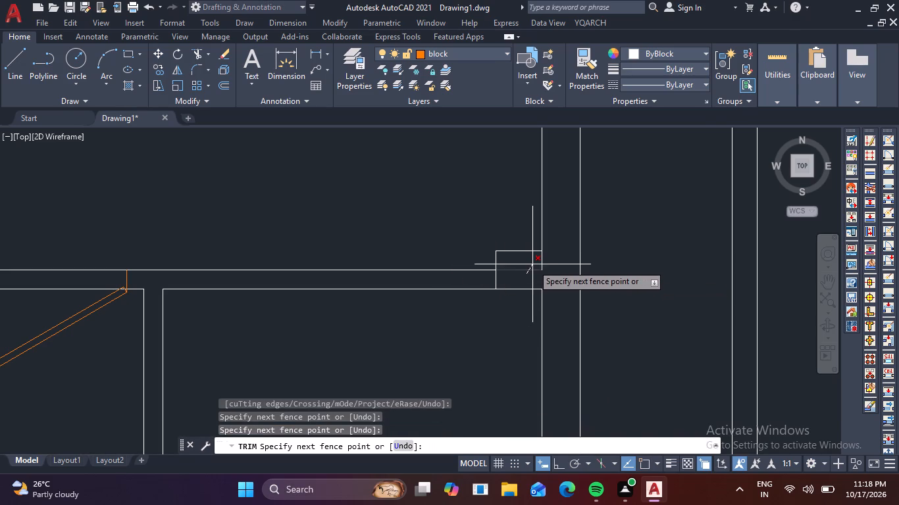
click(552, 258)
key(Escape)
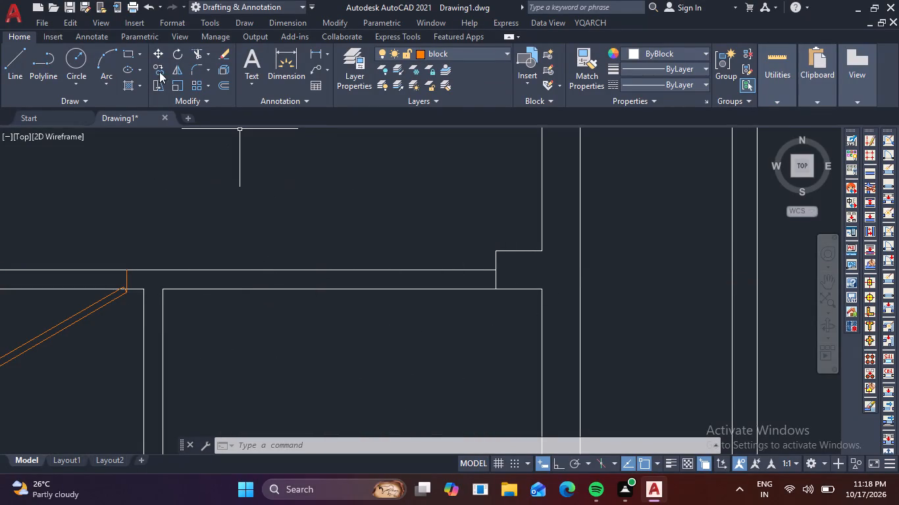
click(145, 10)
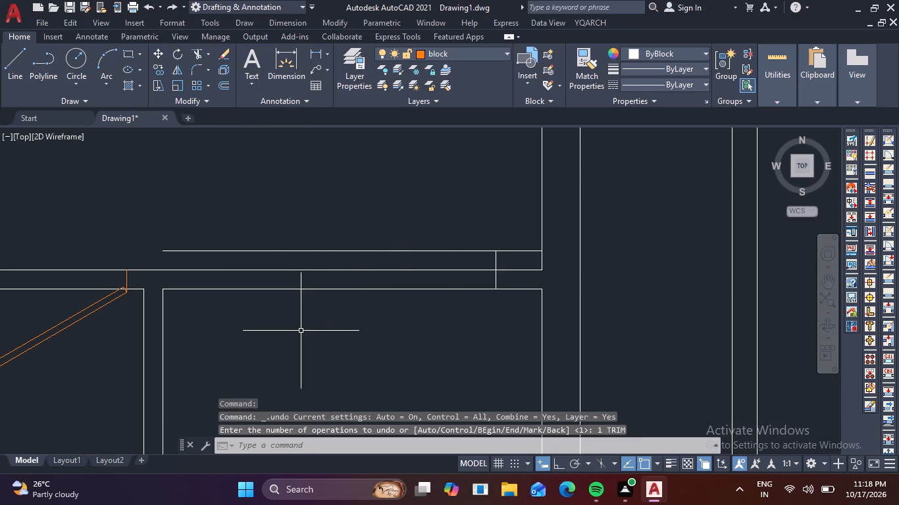
Draw two 9" vertical lines down to the room's north wall line, one at the offset line's west end and one slightly east of it.
text(l)
key(space)
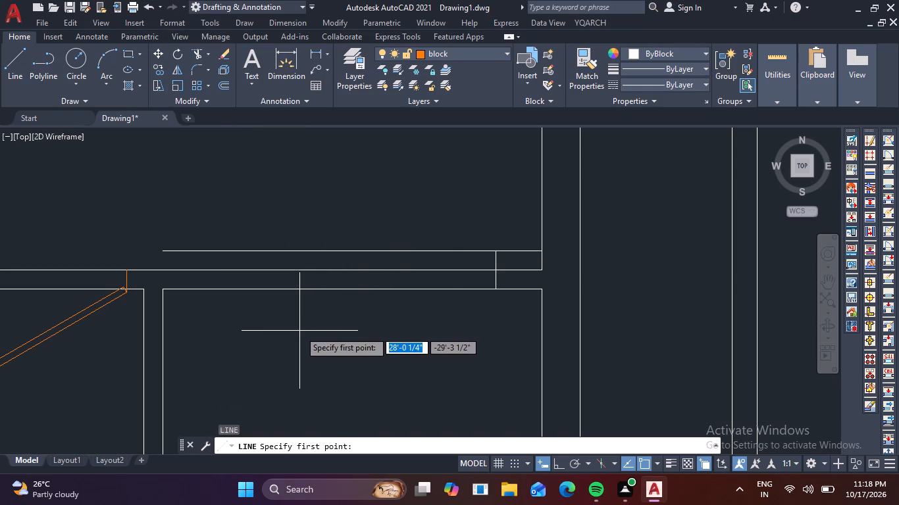
click(159, 252)
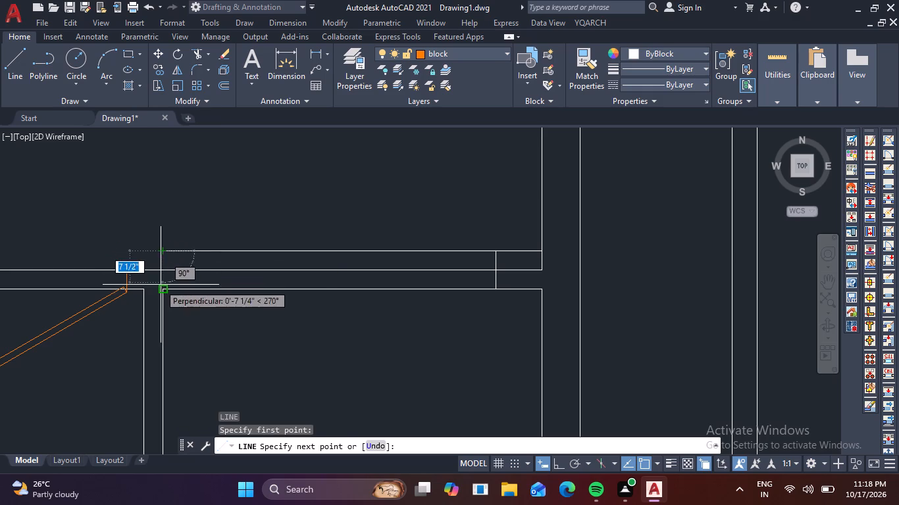
click(161, 287)
key(space)
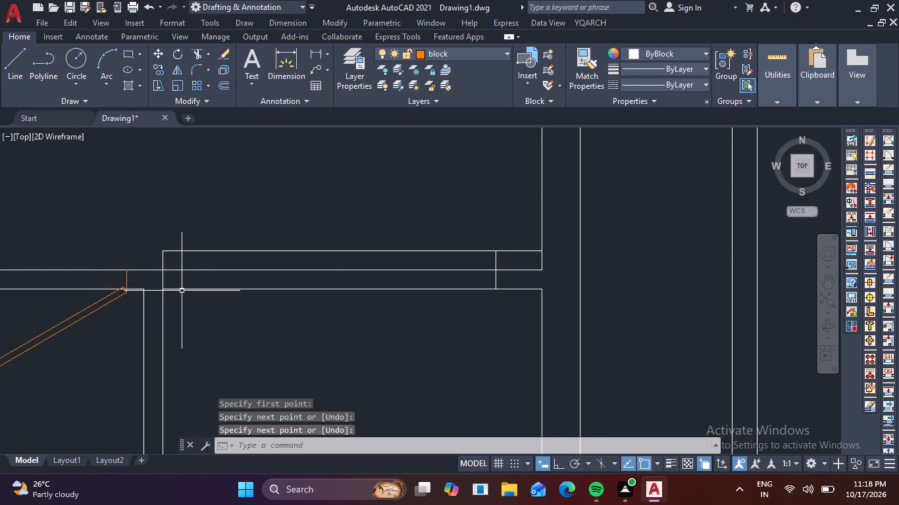
key(space)
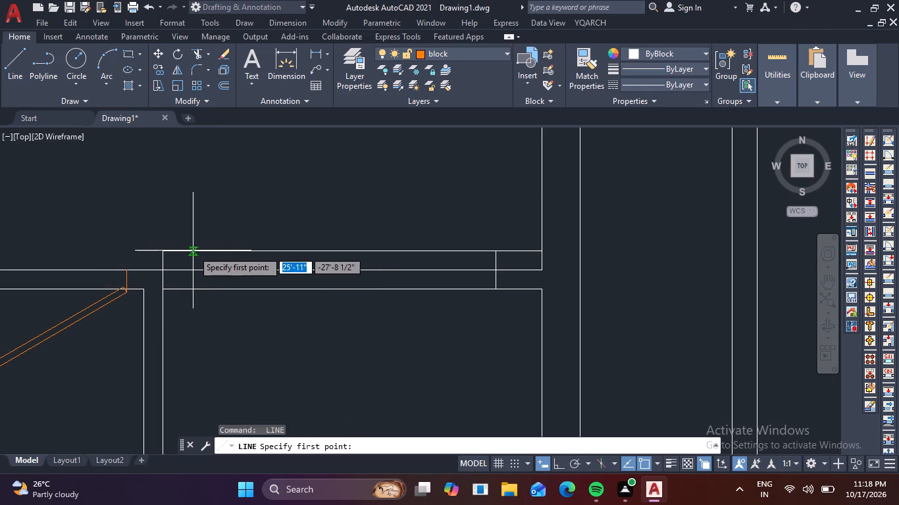
click(213, 253)
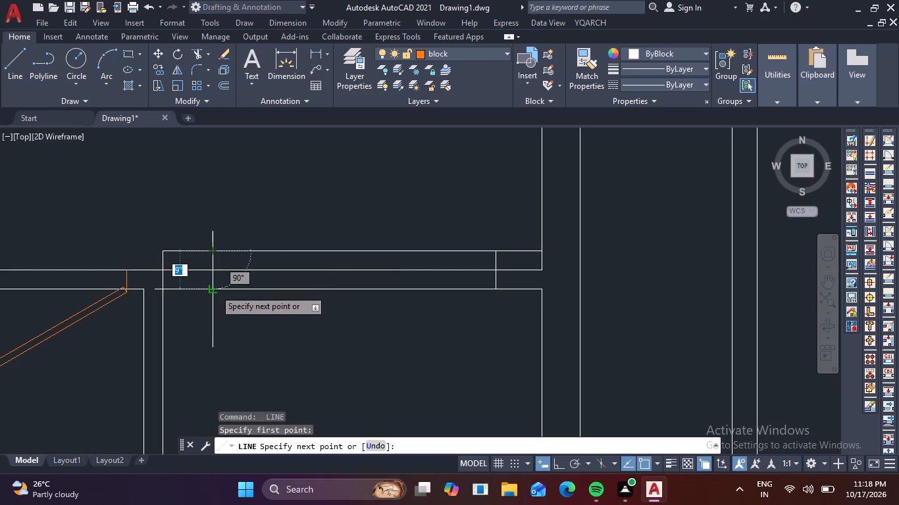
click(215, 289)
key(Escape)
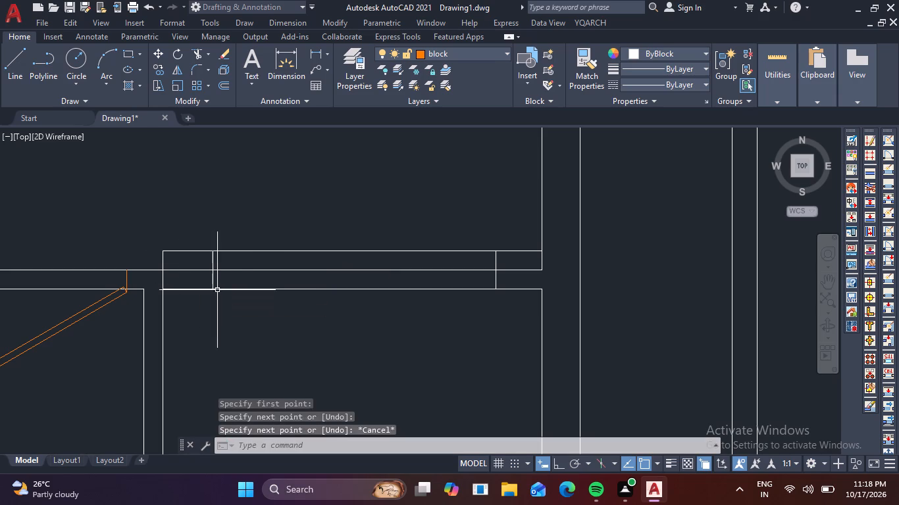
Trim the offset line between the two piers and the leftover wall segments inside both piers.
key(t)
key(r)
key(space)
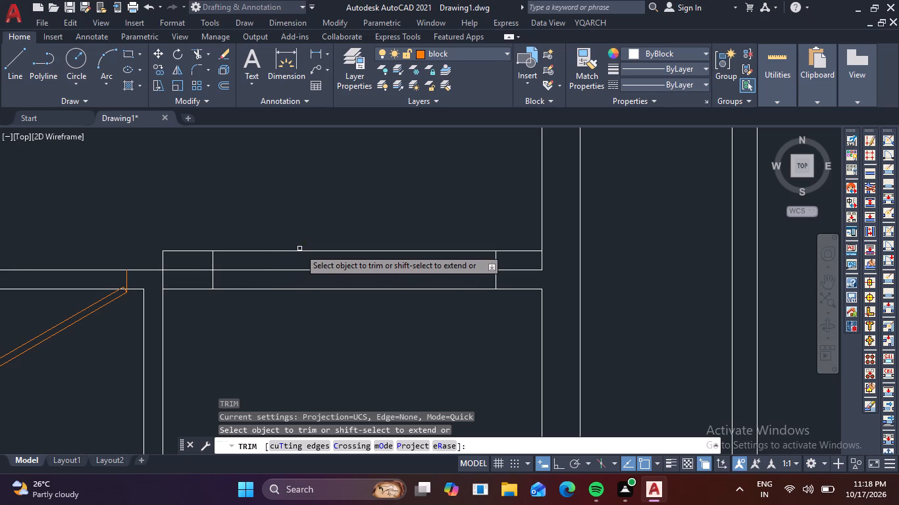
click(301, 249)
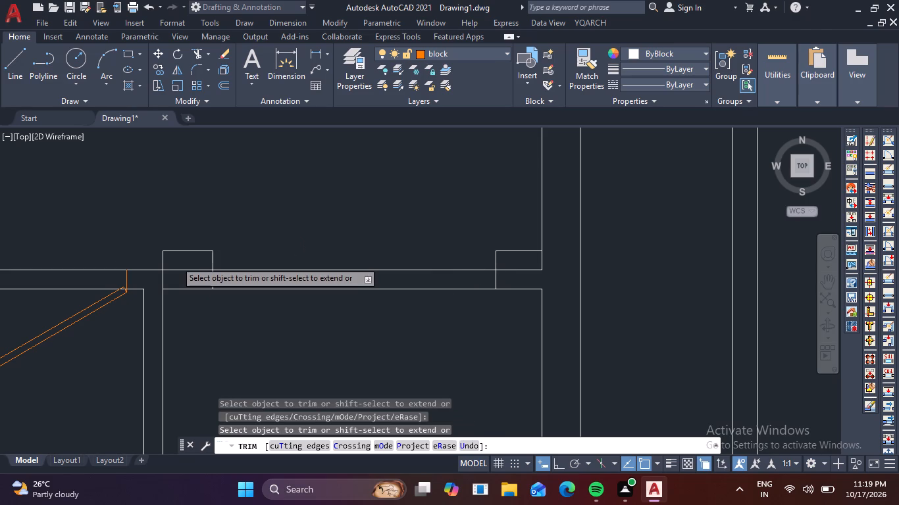
click(176, 261)
click(190, 278)
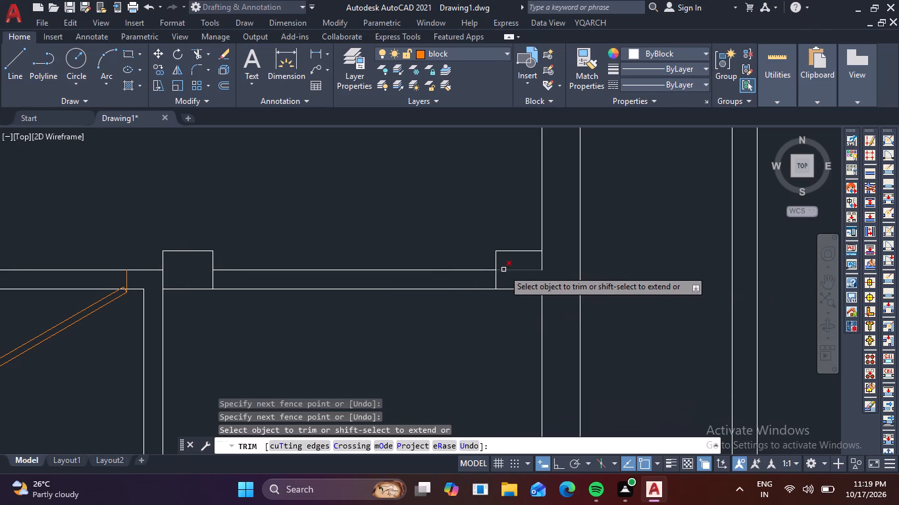
scroll(503, 270, up, 2)
click(510, 260)
click(533, 283)
click(567, 249)
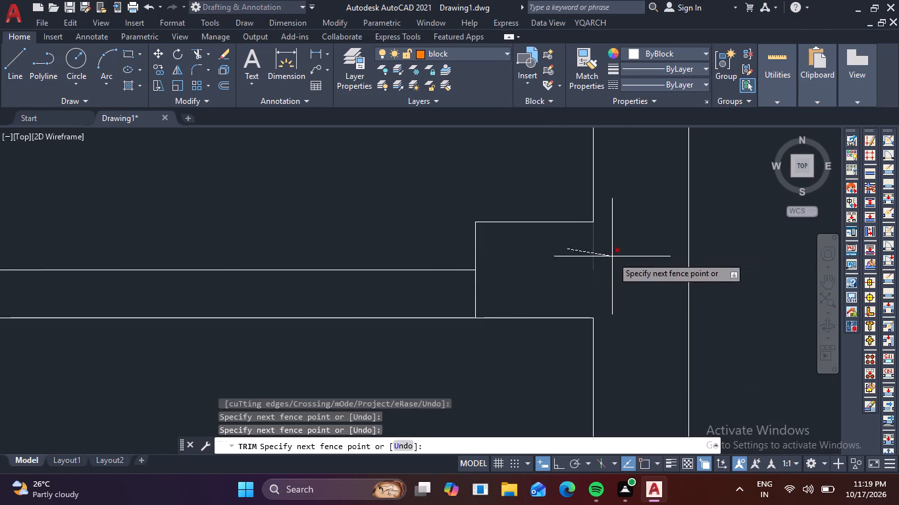
click(617, 256)
scroll(616, 256, down, 4)
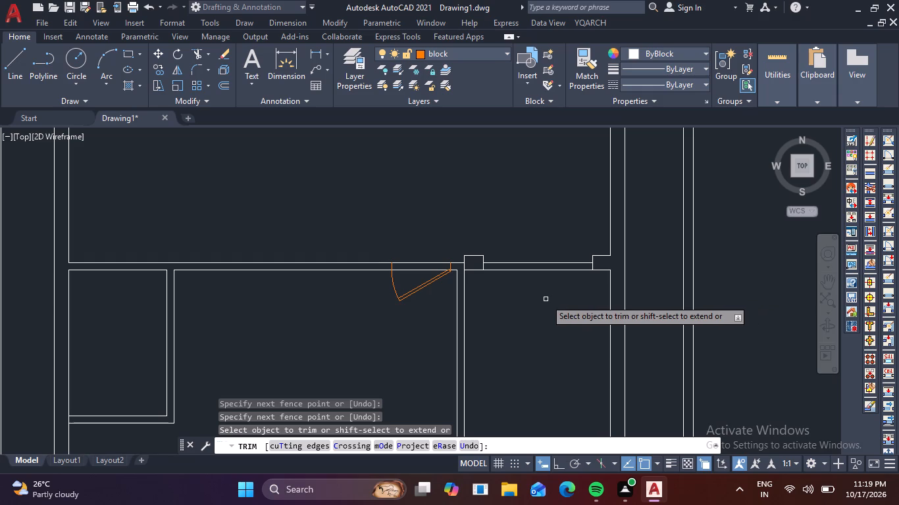
key(Escape)
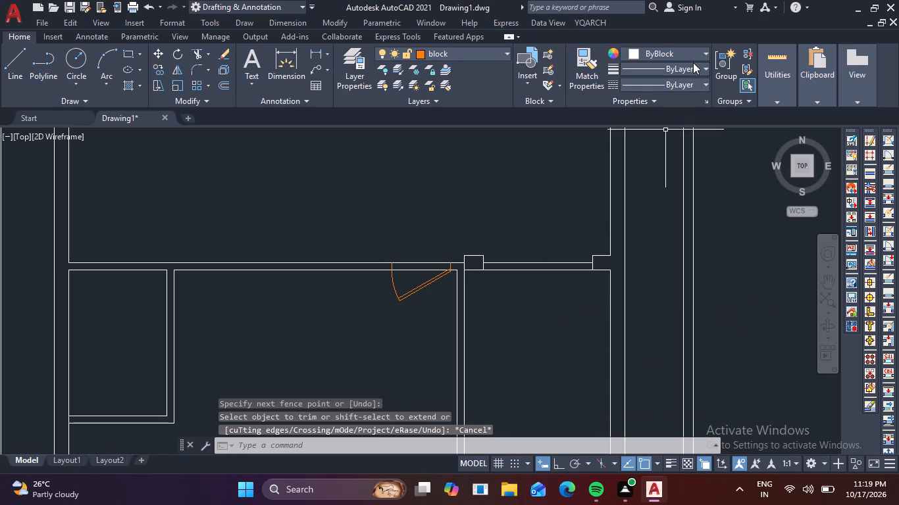
Set the object colour to Cyan and outline the wall opening between the two piers with four connected lines.
click(712, 50)
click(709, 52)
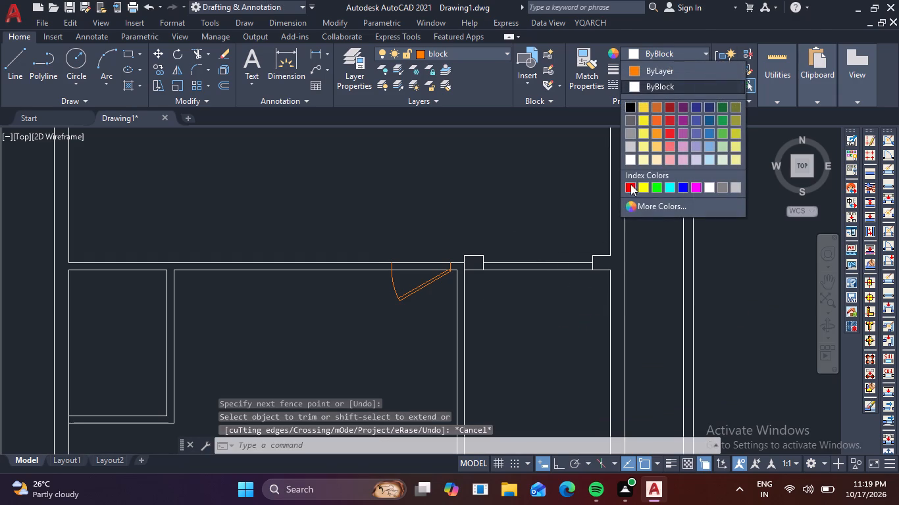
click(671, 183)
scroll(578, 250, up, 2)
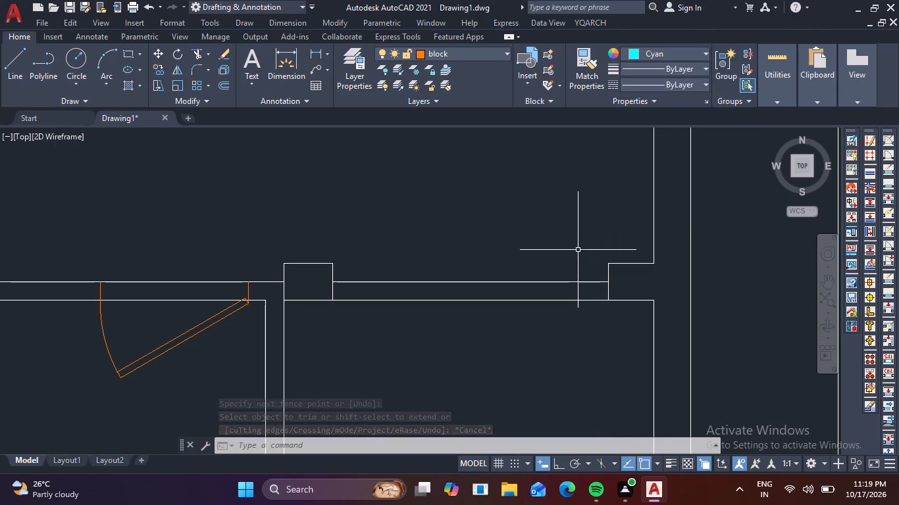
middle_drag(569, 253, 557, 224)
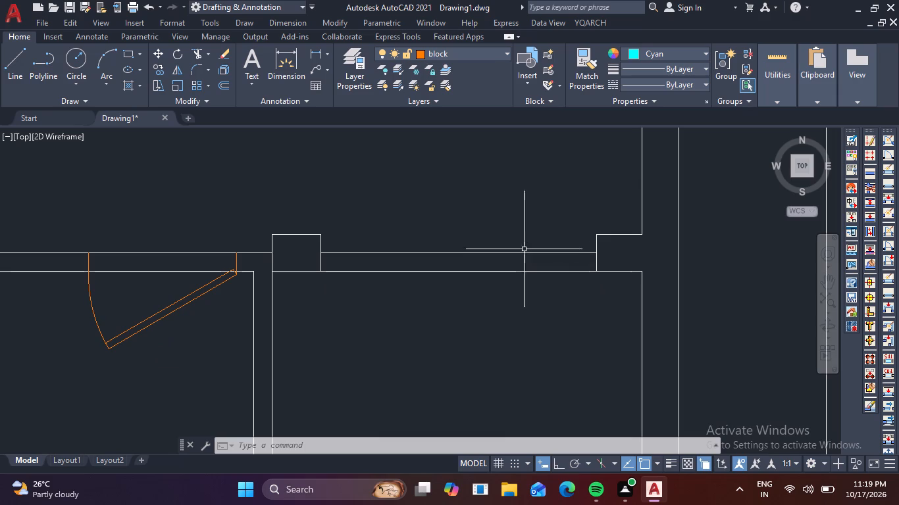
scroll(330, 279, up, 1)
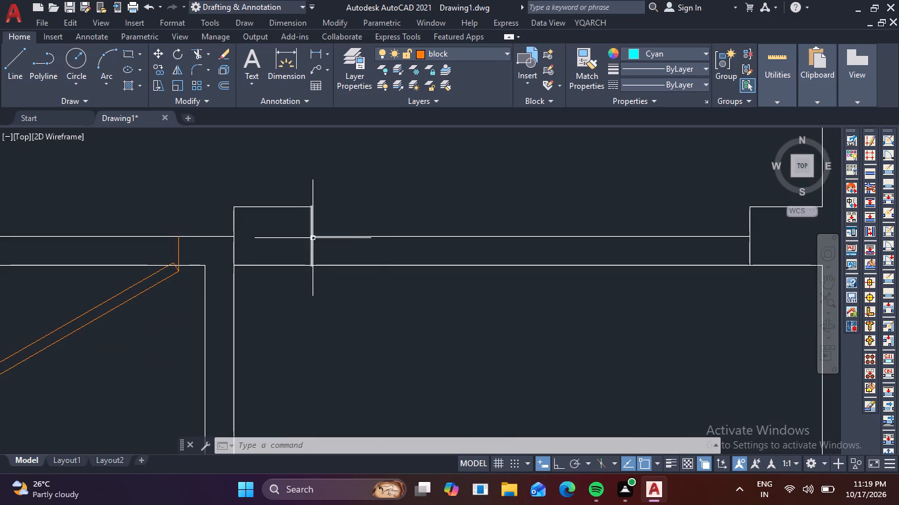
text(l)
key(space)
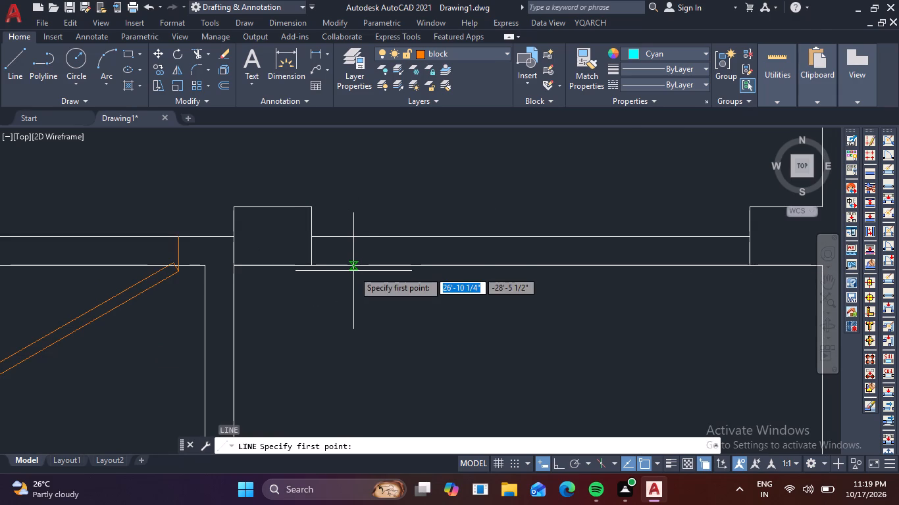
scroll(344, 266, up, 2)
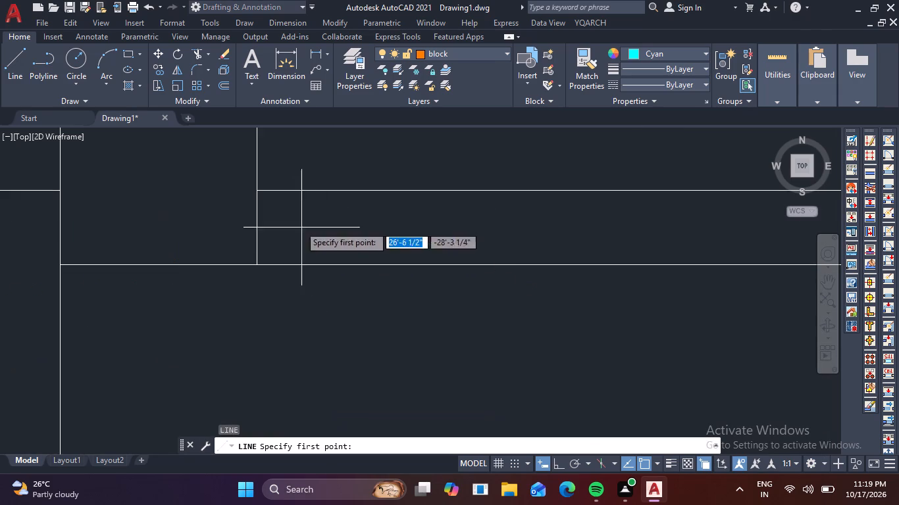
click(256, 193)
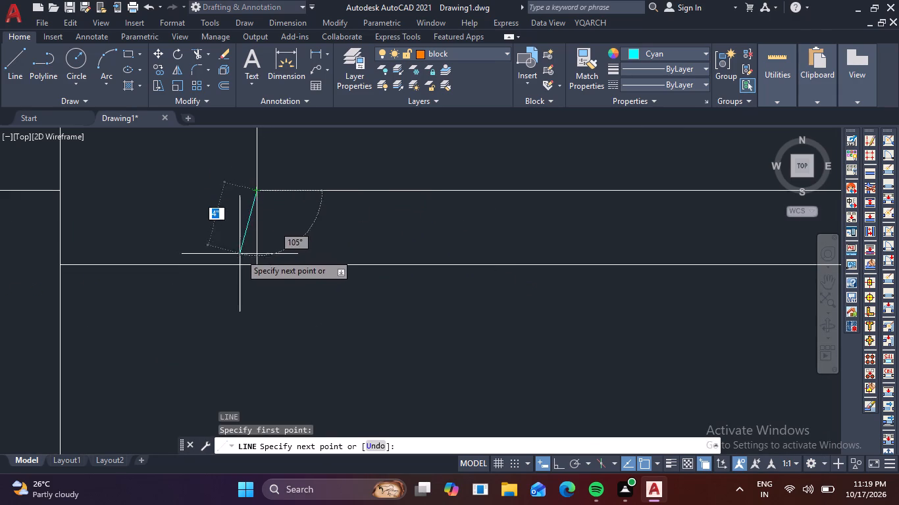
click(253, 267)
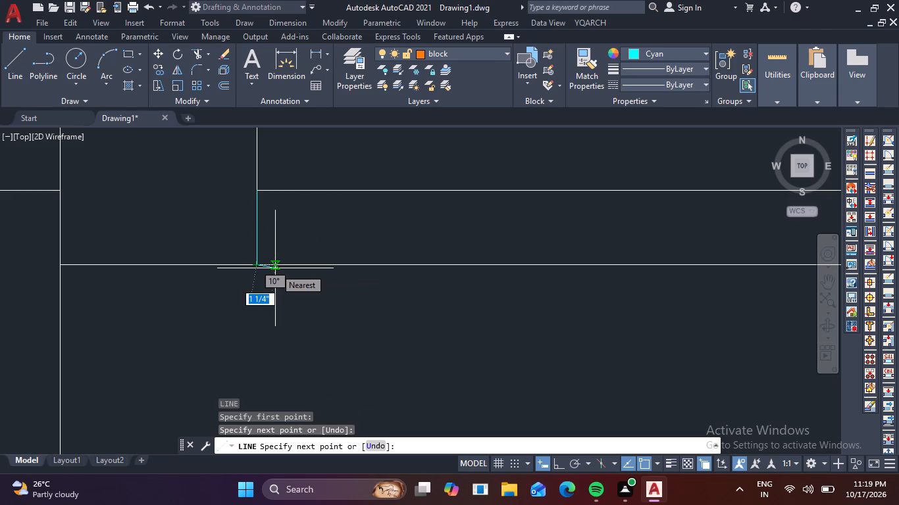
scroll(498, 298, down, 3)
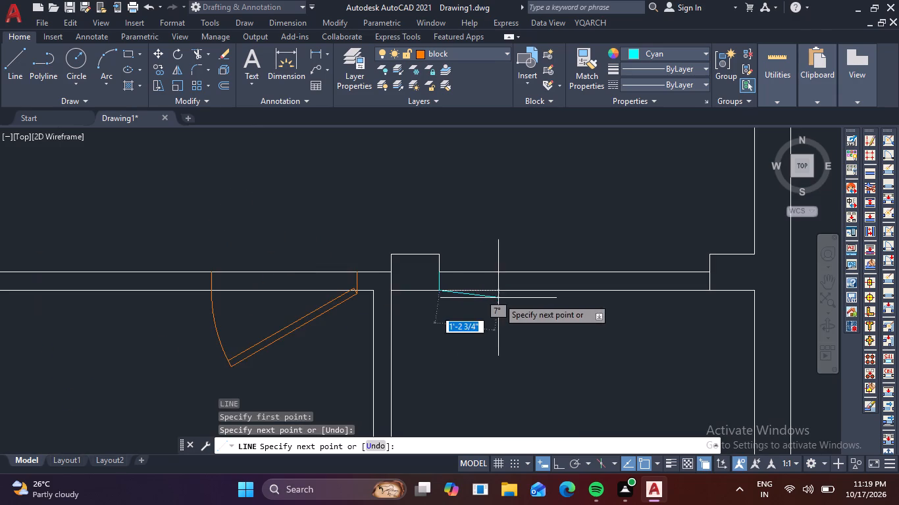
middle_drag(307, 279, 199, 264)
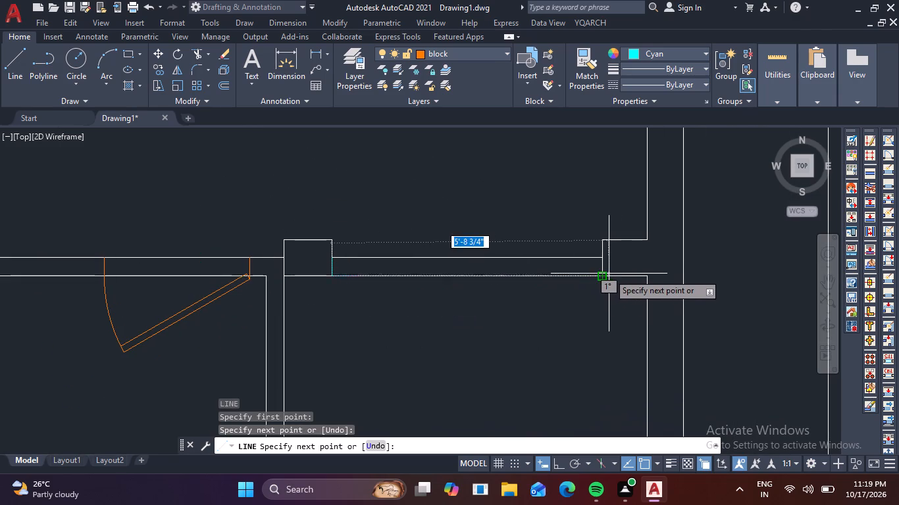
click(604, 276)
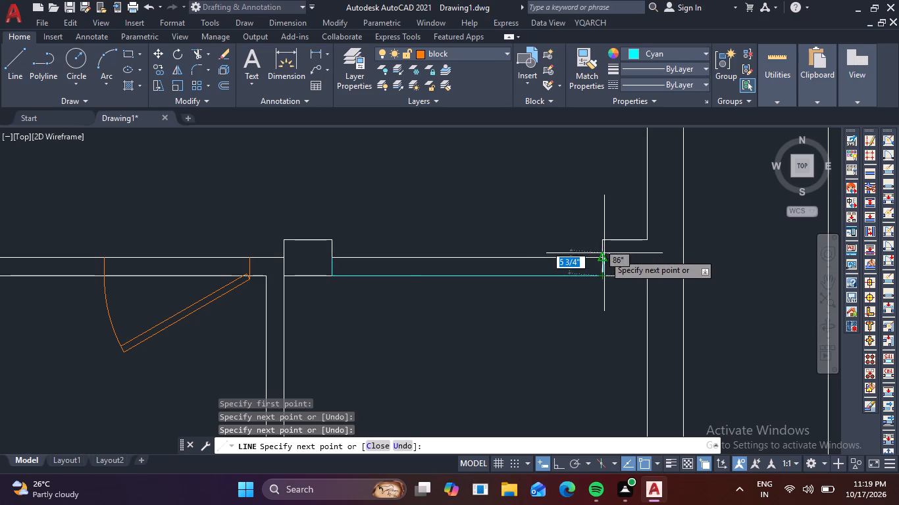
click(602, 258)
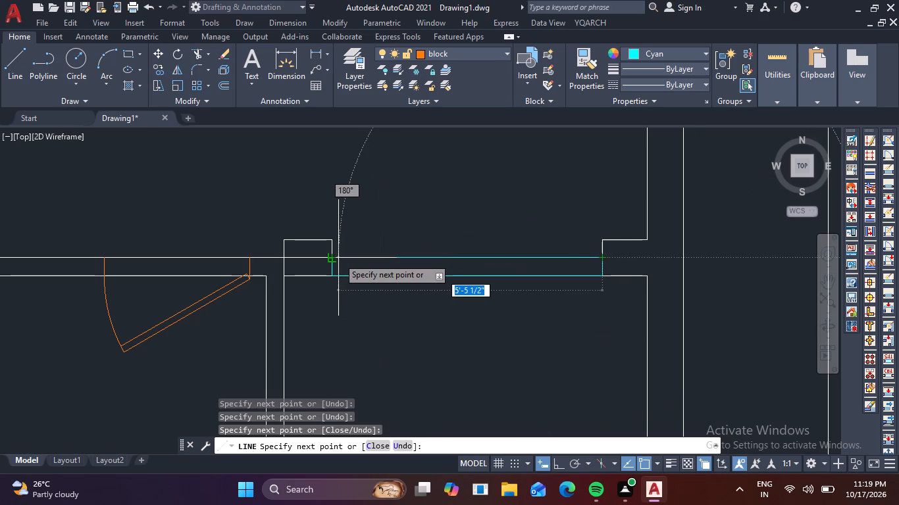
click(334, 258)
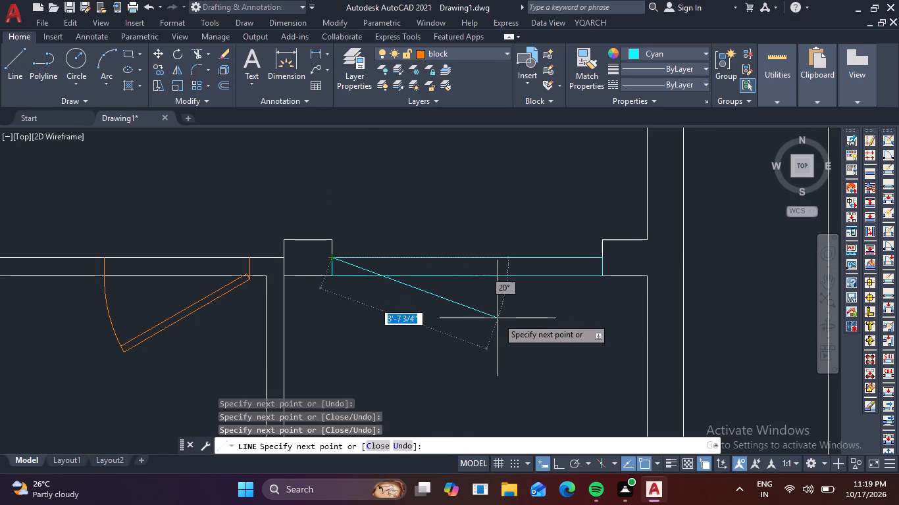
key(Escape)
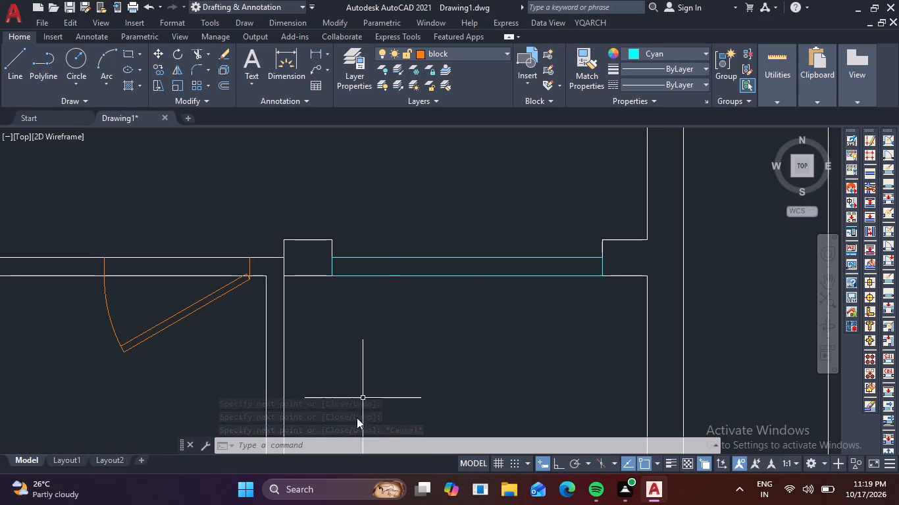
Offset the cyan outline's west and east end lines 2" inward.
key(o)
key(Return)
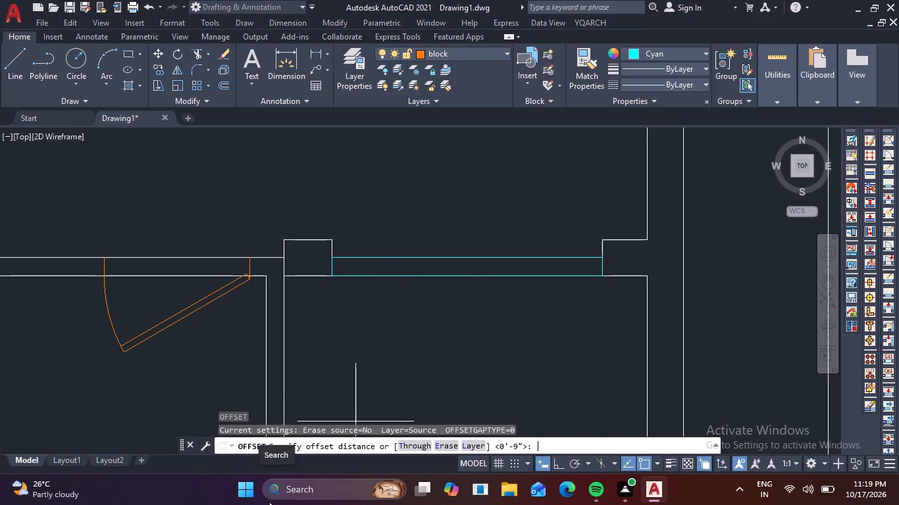
key(2)
key(shift+quotedbl)
key(Return)
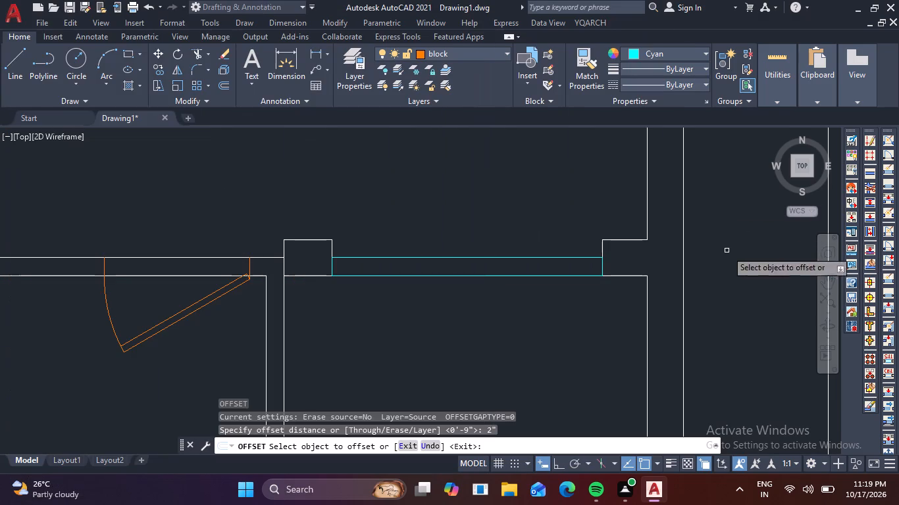
scroll(323, 278, up, 2)
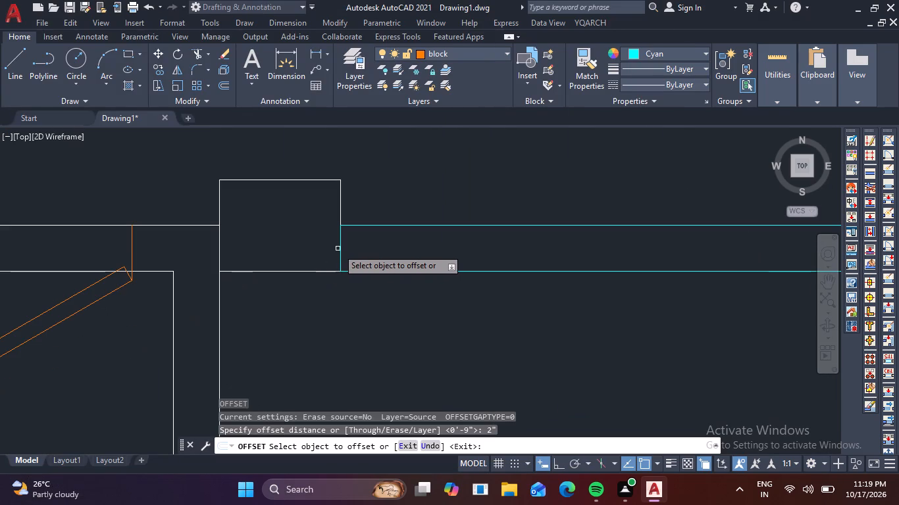
click(338, 249)
click(338, 250)
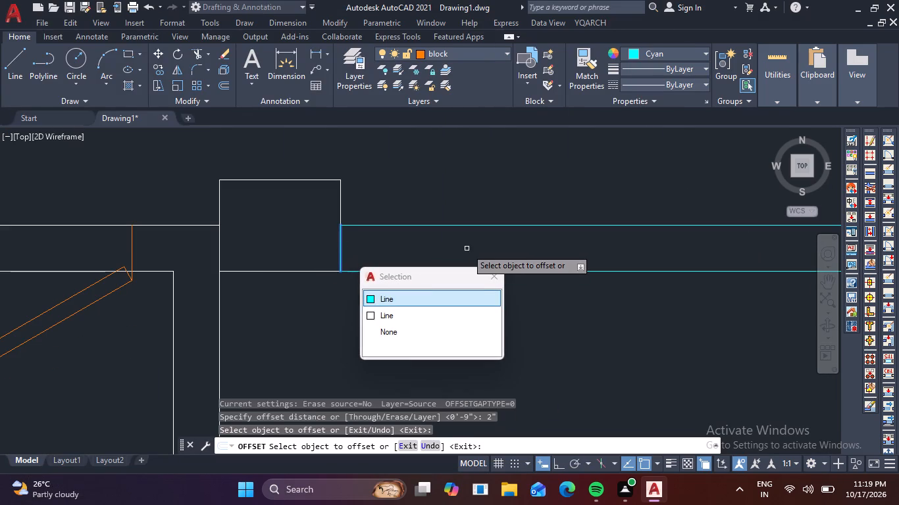
click(436, 301)
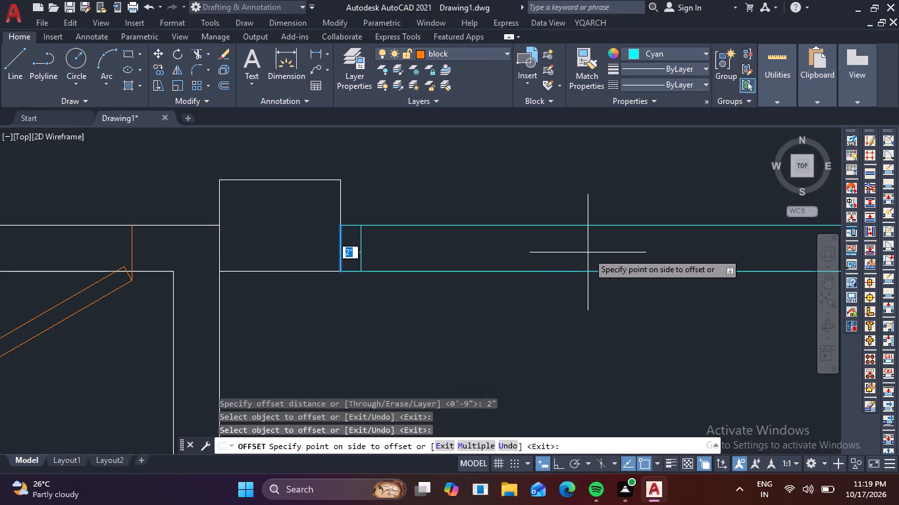
click(588, 252)
scroll(588, 256, down, 2)
middle_drag(602, 276, 329, 302)
scroll(479, 266, up, 2)
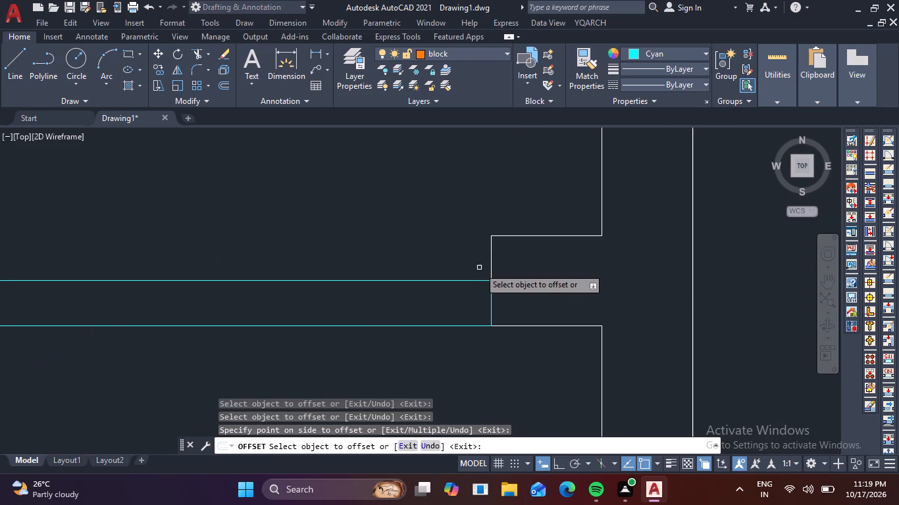
click(492, 299)
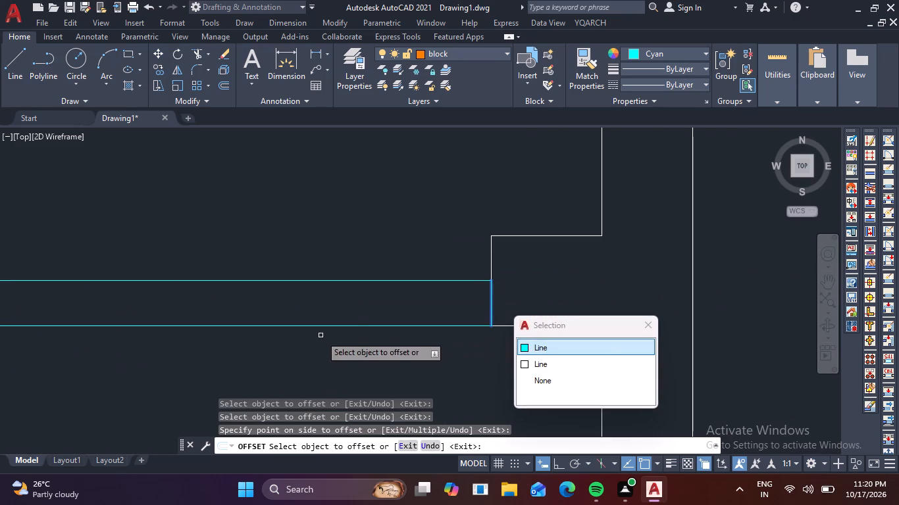
click(523, 347)
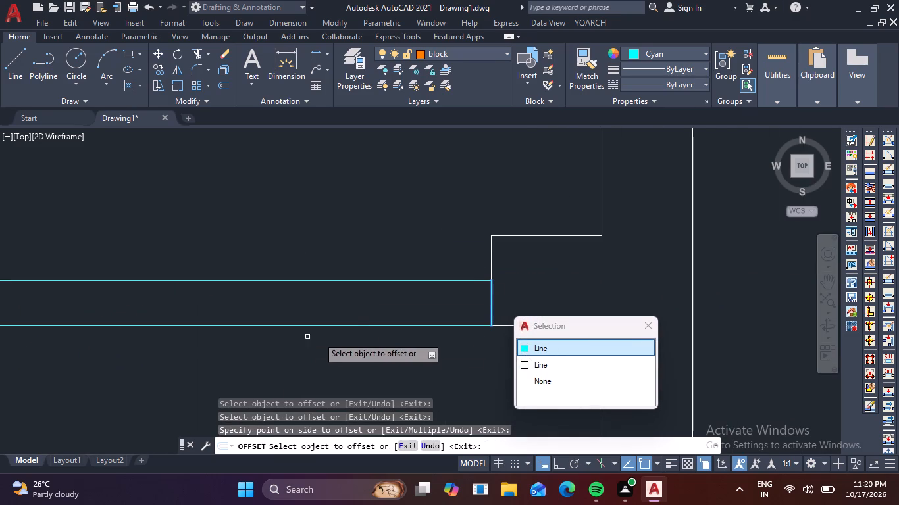
click(540, 343)
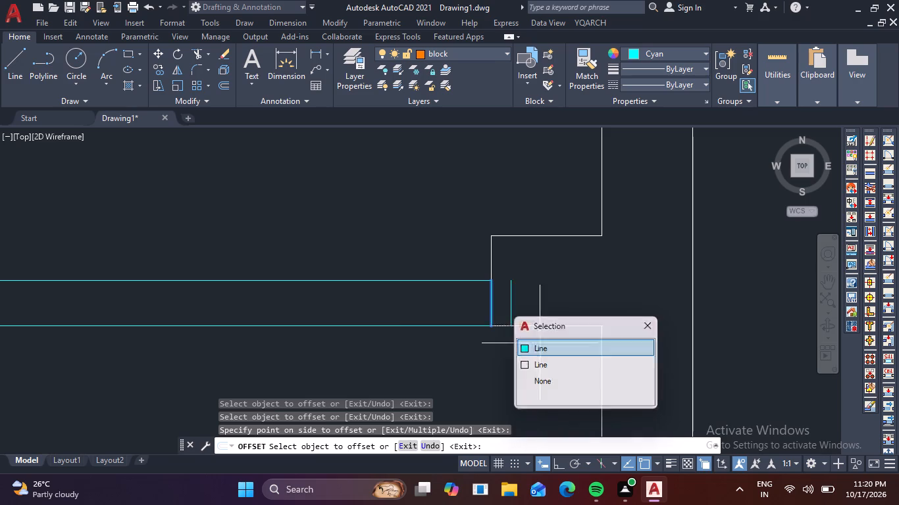
click(371, 340)
scroll(374, 340, down, 2)
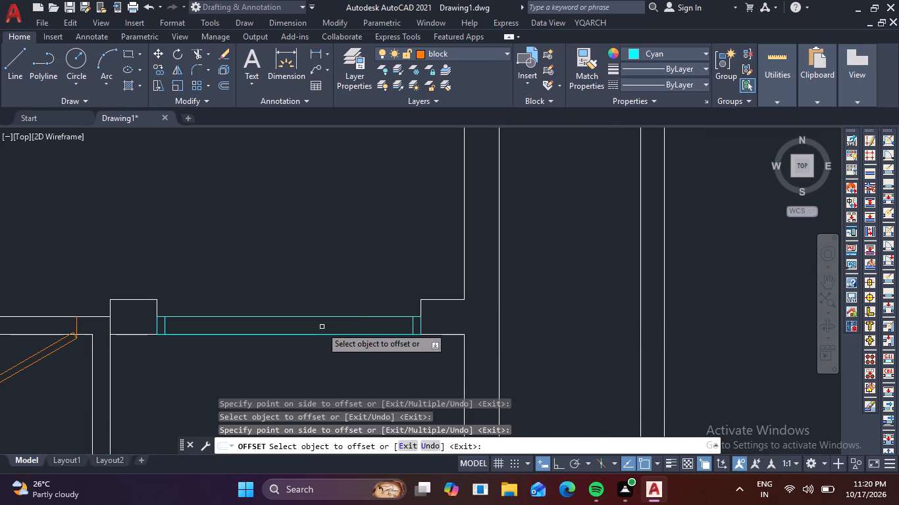
key(grave)
key(Escape)
key(Escape)
Trim the white line segments lying under the cyan outline at its east end, west end and south edge.
text(tr)
key(space)
scroll(417, 339, up, 2)
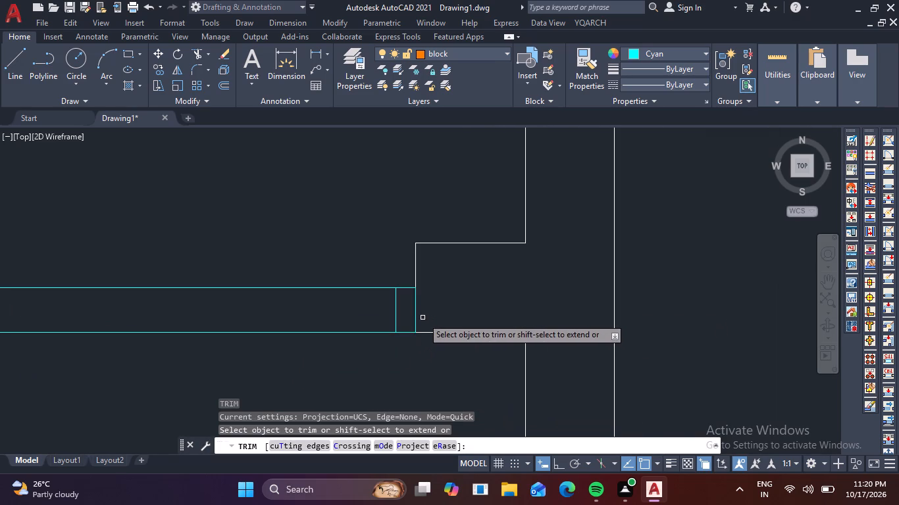
click(414, 312)
click(473, 379)
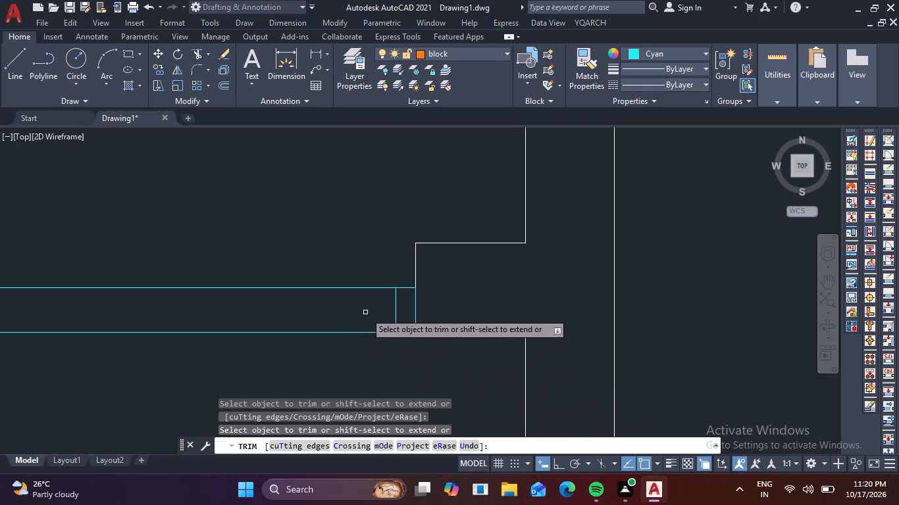
middle_drag(365, 312, 617, 264)
middle_drag(72, 324, 326, 339)
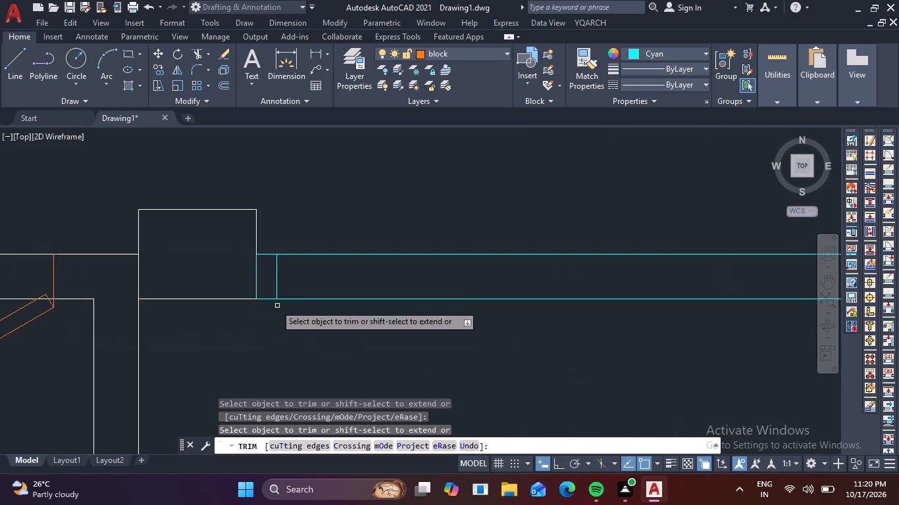
click(257, 277)
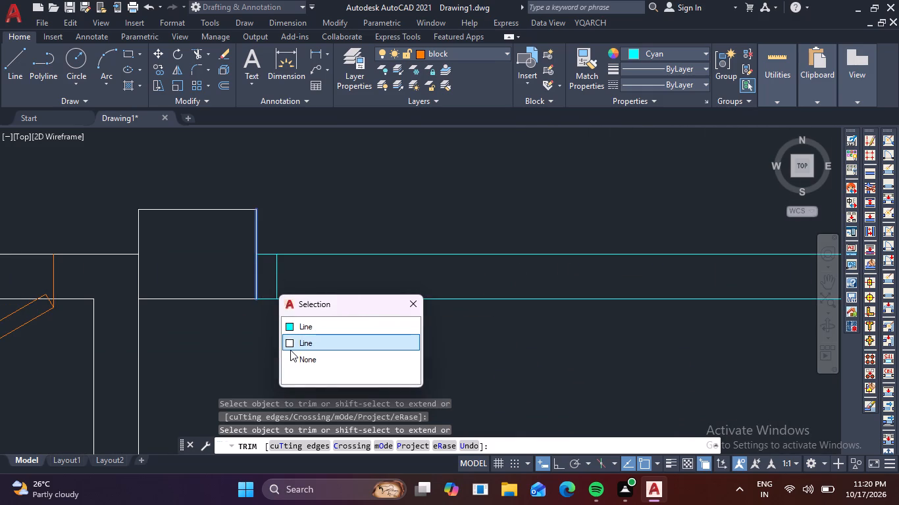
click(289, 341)
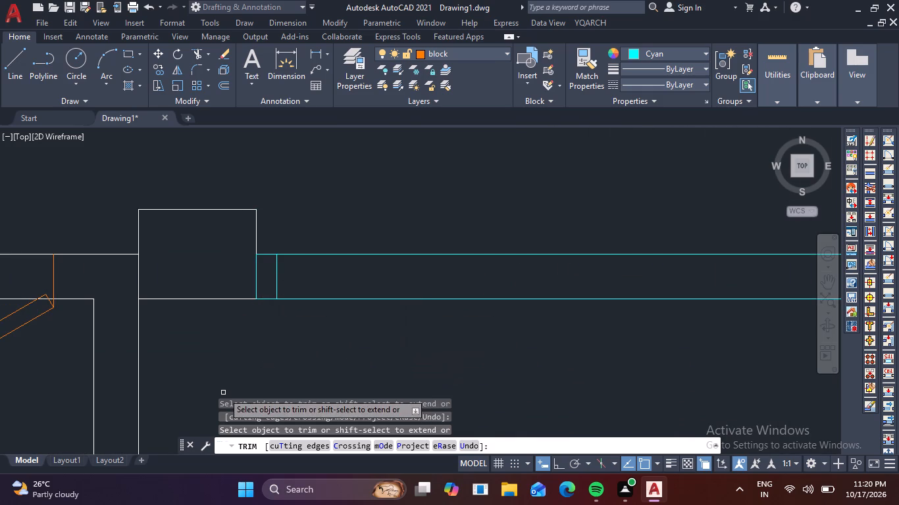
scroll(428, 329, down, 1)
middle_drag(435, 329, 358, 308)
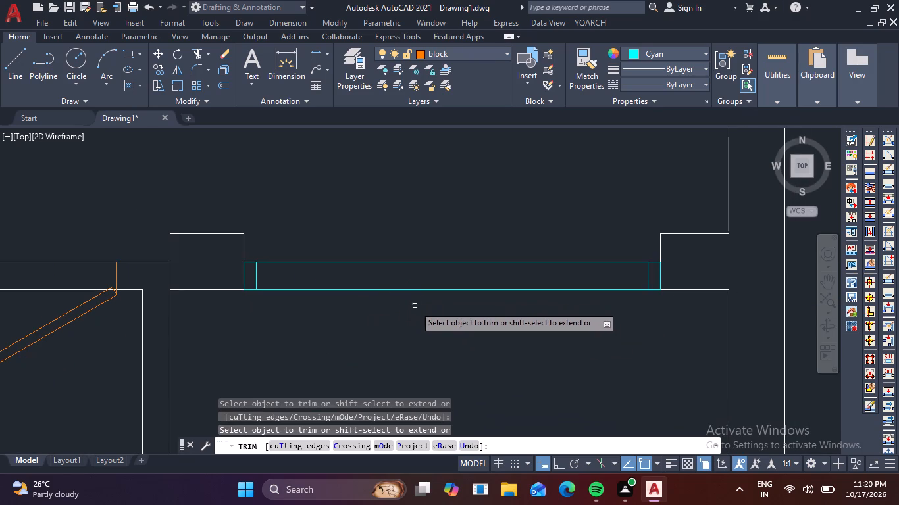
click(449, 289)
click(477, 352)
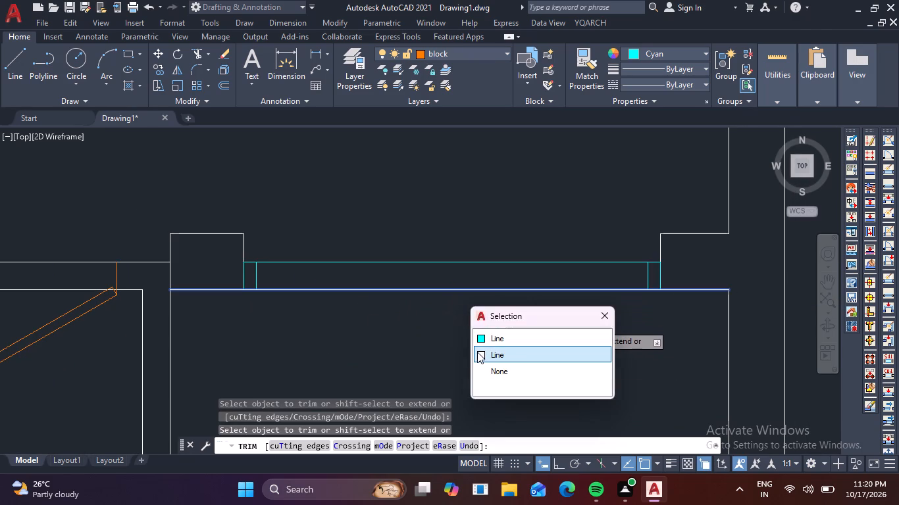
key(Escape)
key(Escape)
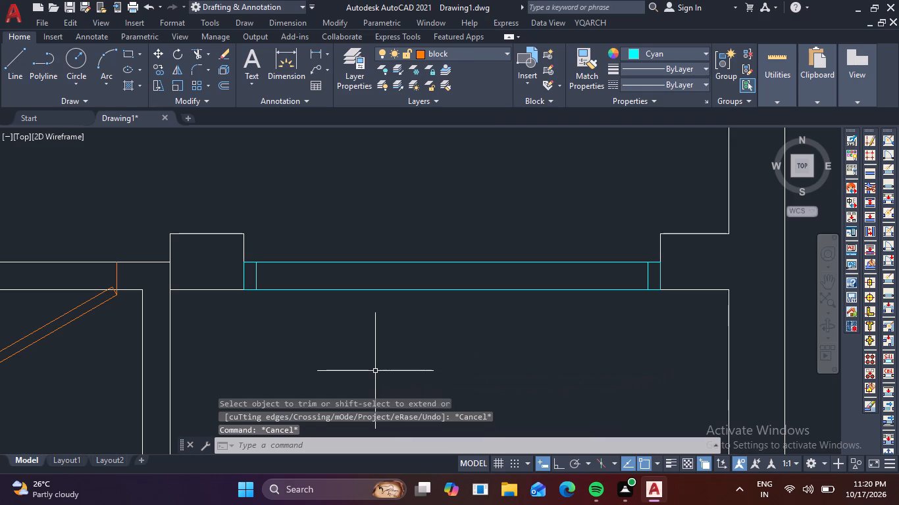
Draw a horizontal cyan centre line between the inner end lines of the window outline between the two piers.
text(l)
key(space)
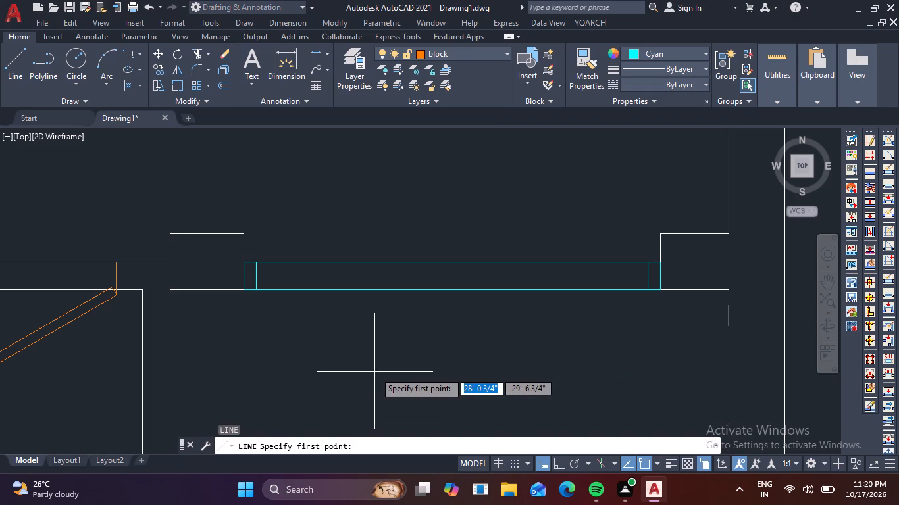
click(258, 280)
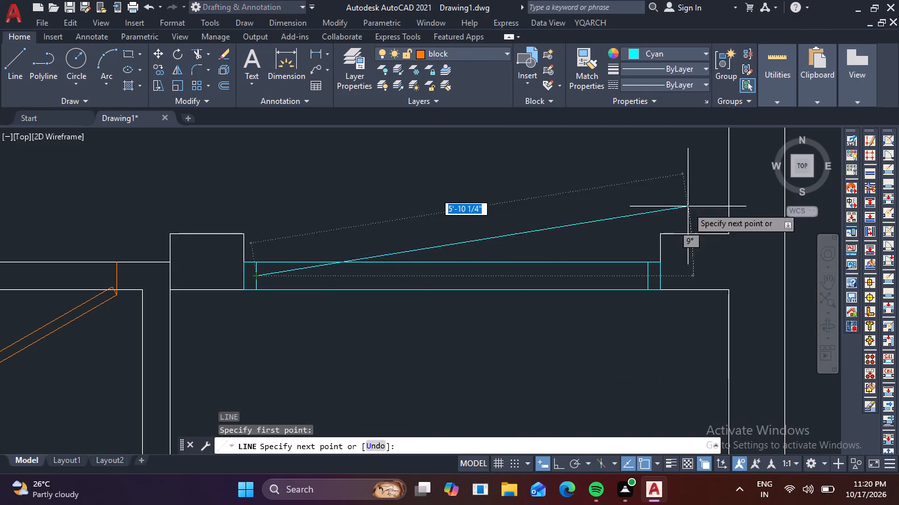
click(646, 279)
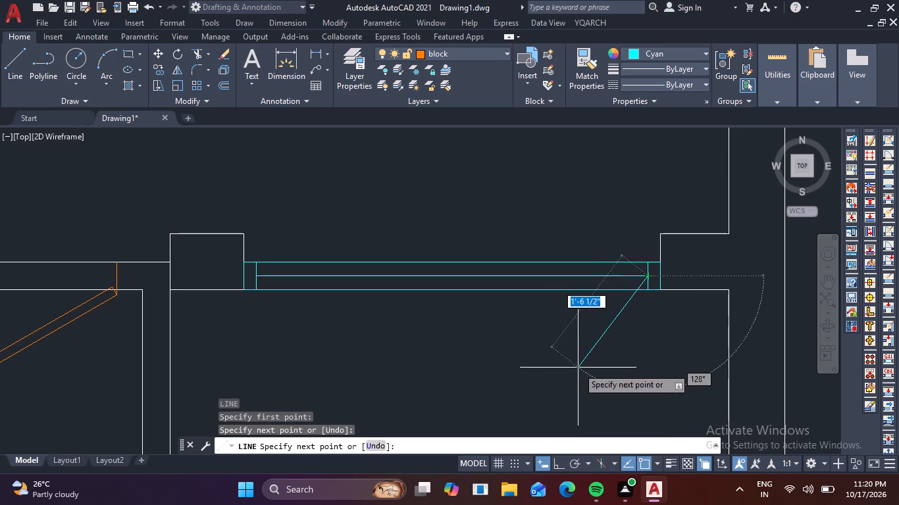
key(Escape)
Trim the two wall lines crossing the opening of the orange door west of the piers.
scroll(582, 370, down, 4)
middle_drag(557, 364, 384, 222)
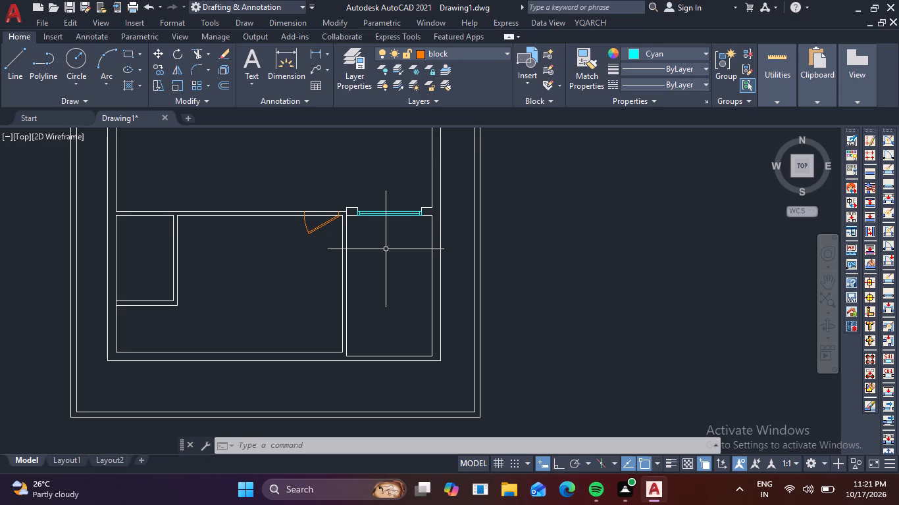
middle_drag(234, 267, 280, 320)
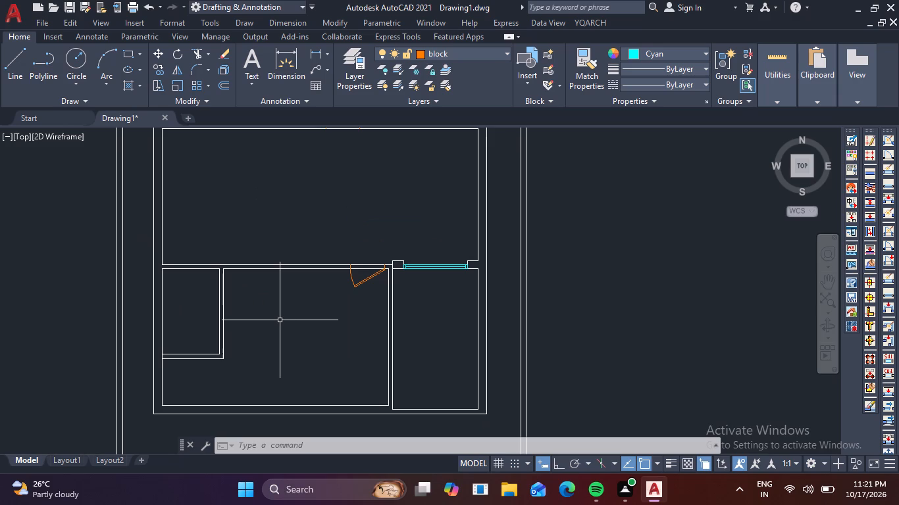
text(tr)
key(space)
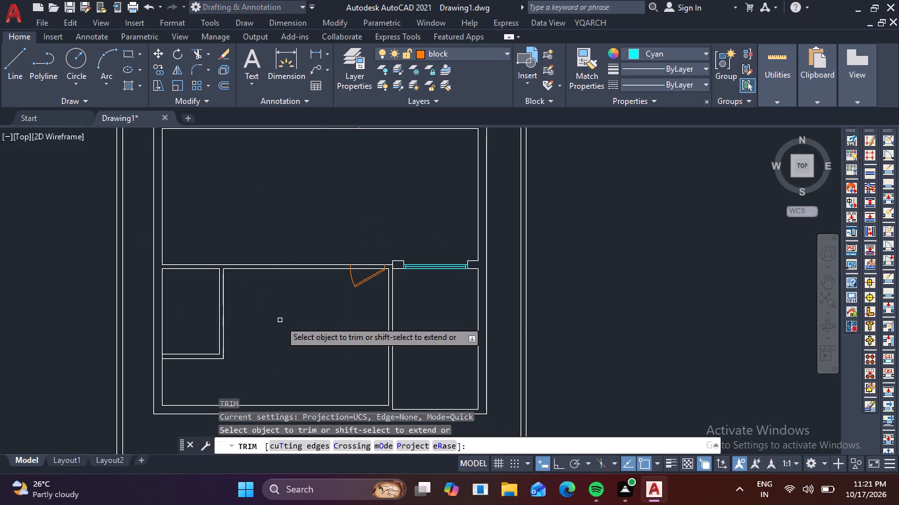
scroll(378, 247, up, 4)
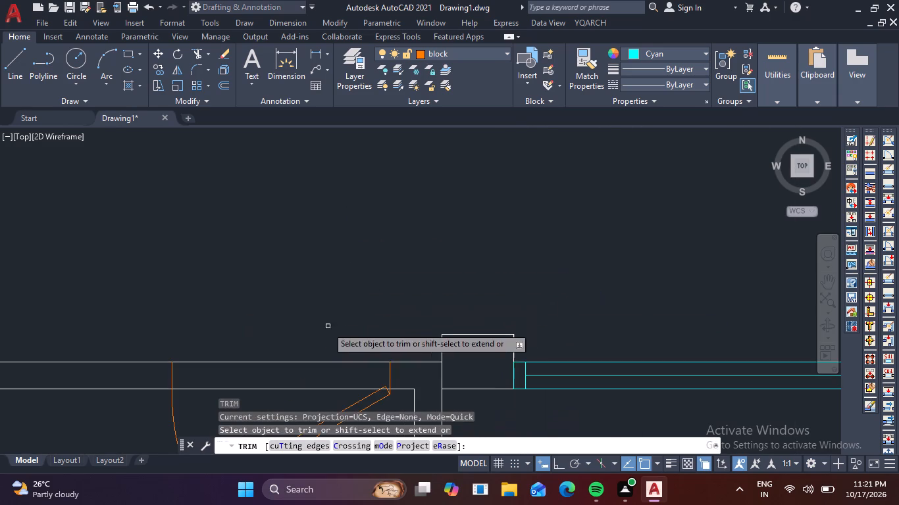
middle_drag(309, 373, 332, 313)
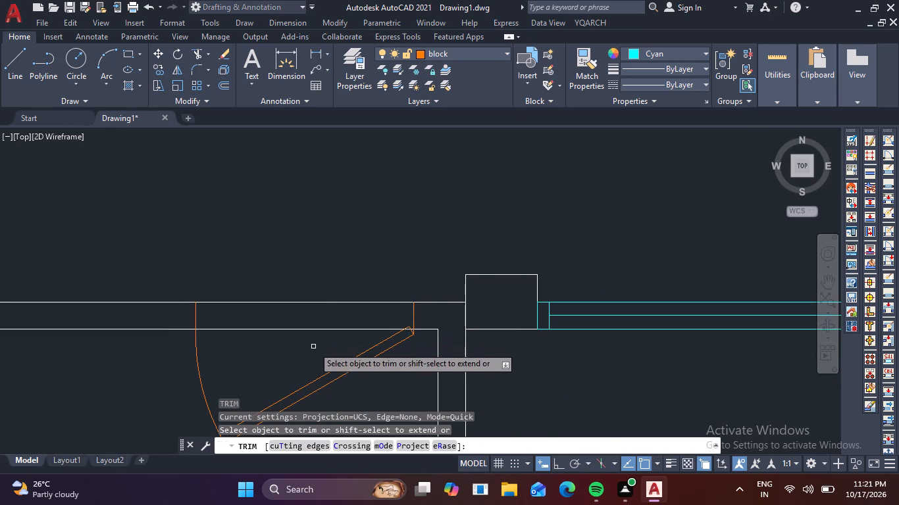
click(313, 347)
click(321, 279)
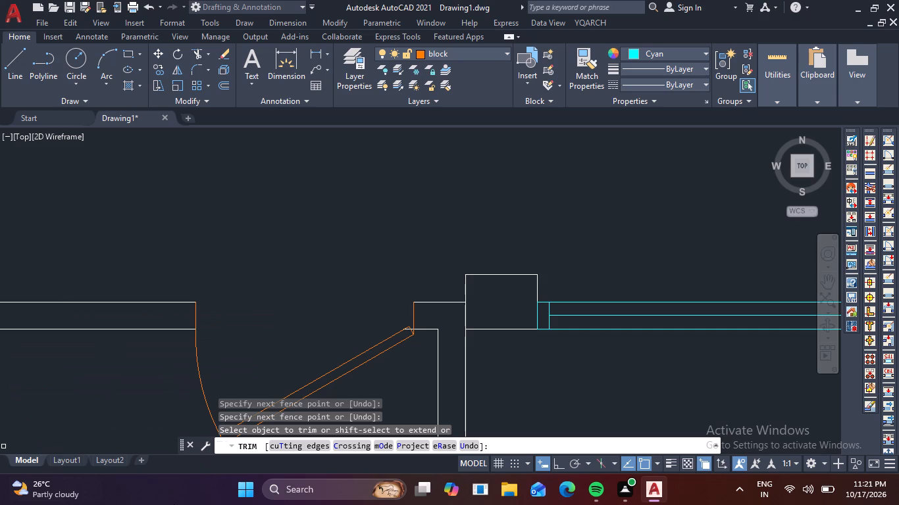
right_drag(179, 503, 64, 504)
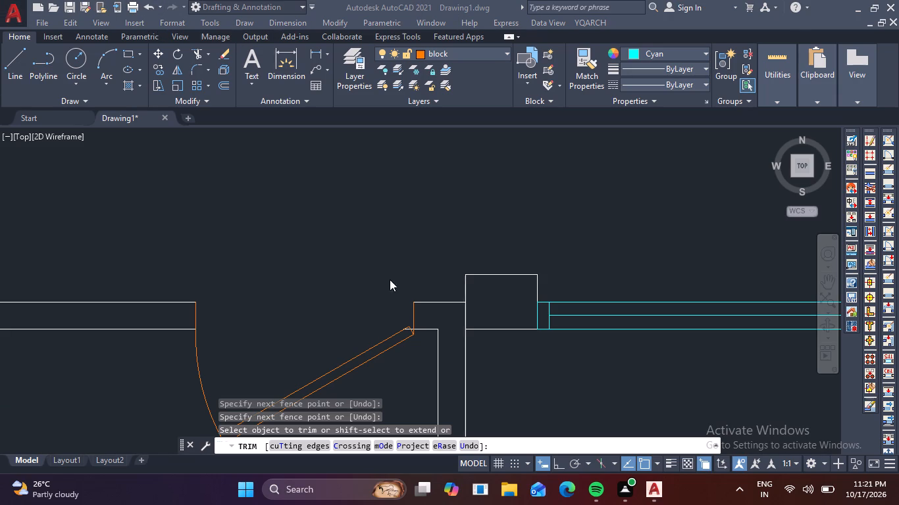
scroll(364, 266, down, 1)
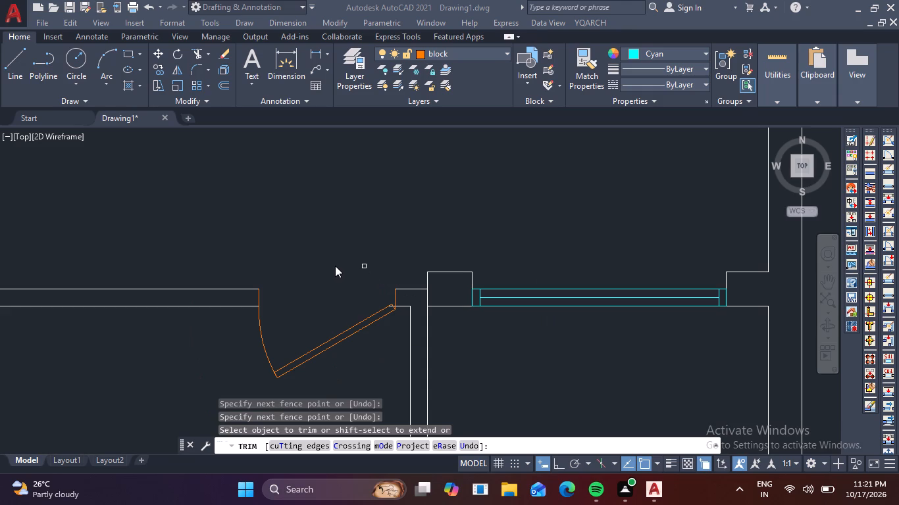
key(Escape)
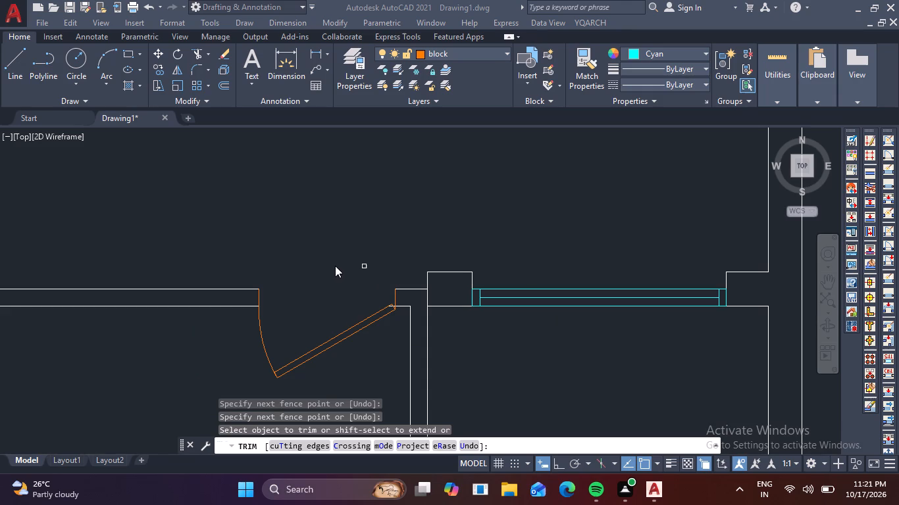
scroll(328, 254, down, 1)
key(Escape)
key(Escape)
click(328, 254)
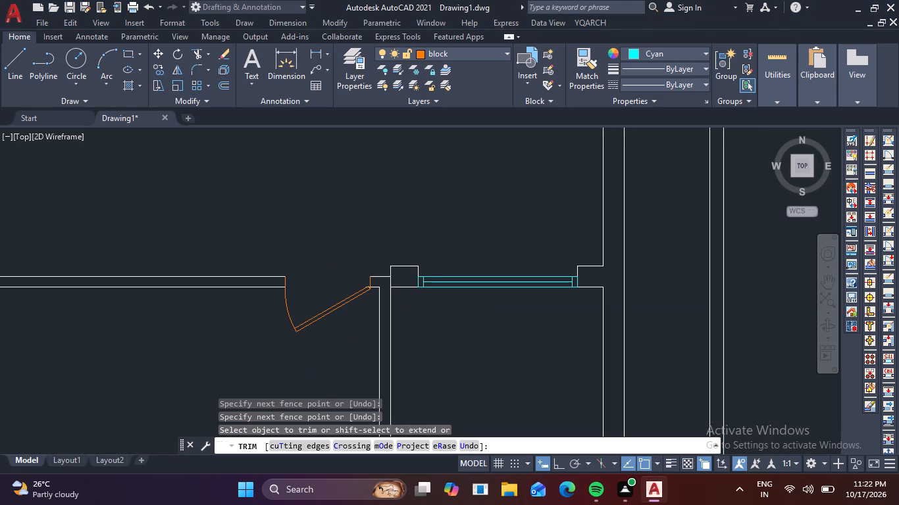
key(Escape)
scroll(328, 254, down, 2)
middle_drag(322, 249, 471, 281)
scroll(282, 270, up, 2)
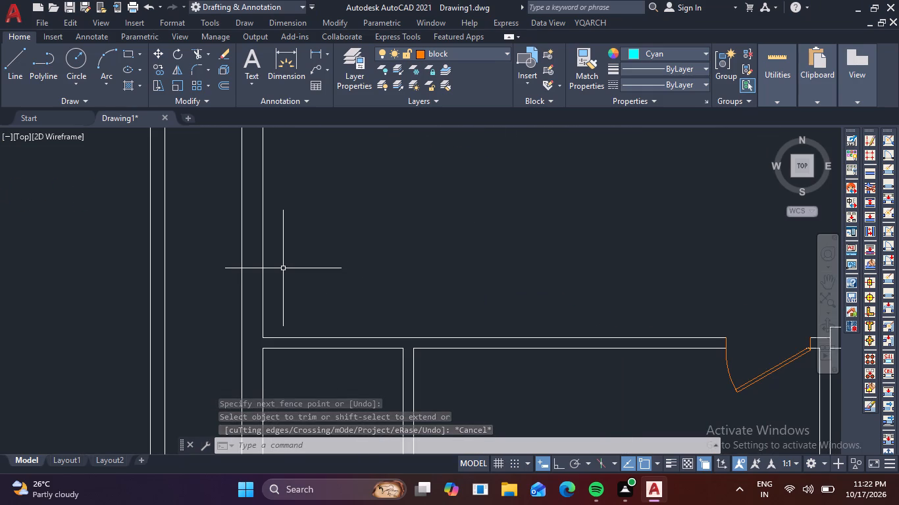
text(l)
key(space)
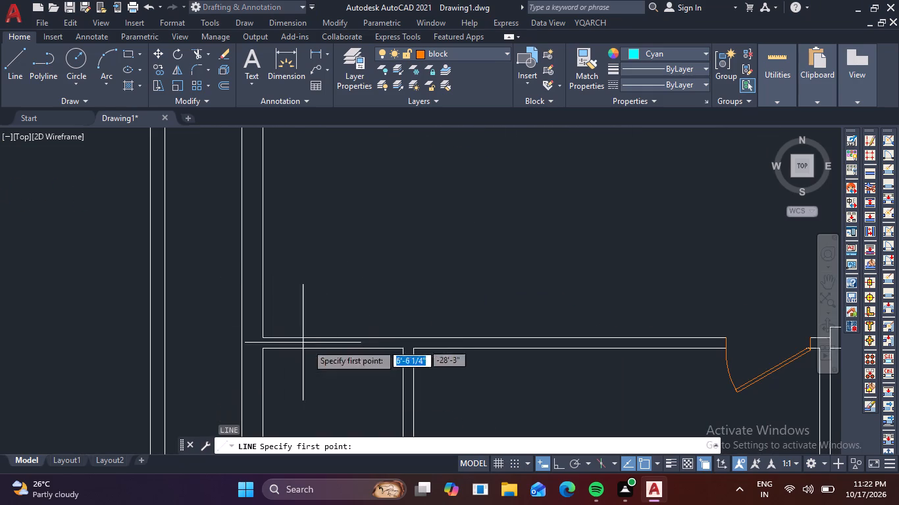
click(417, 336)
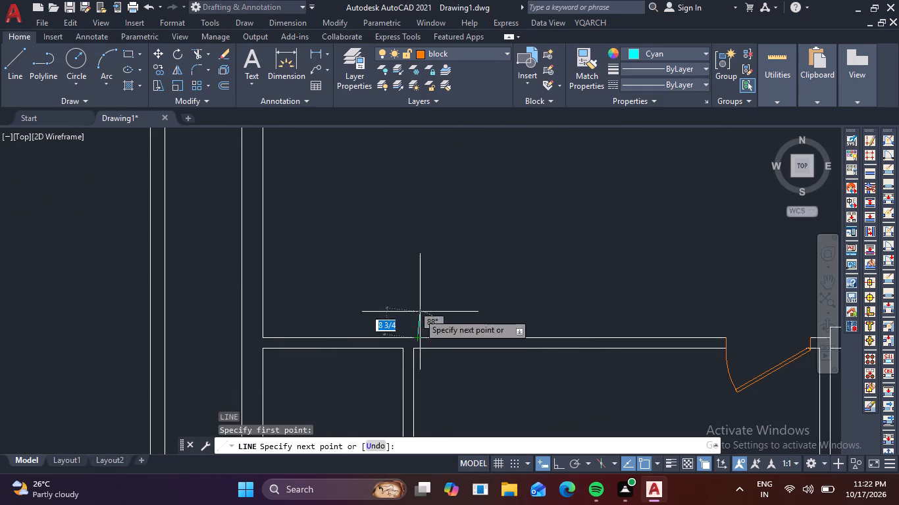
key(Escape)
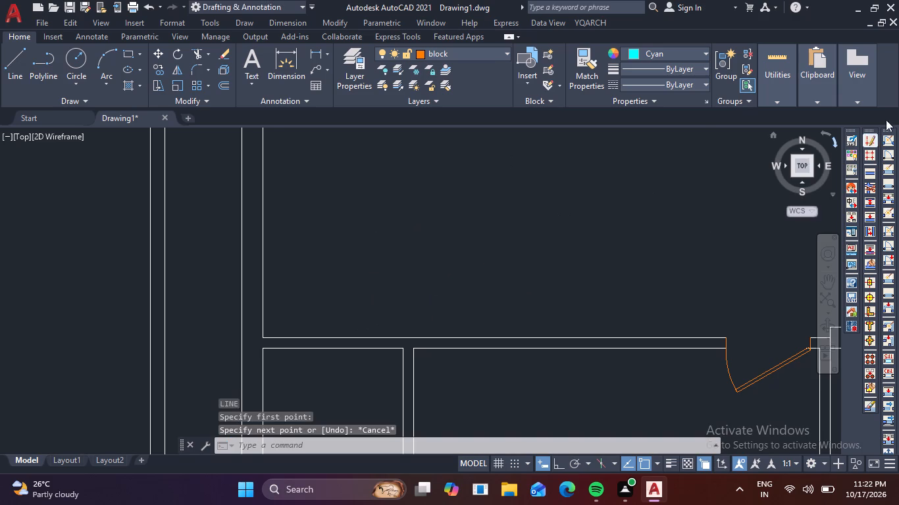
Set the object colour to ByBlock and, with Ortho on, draw a 3' line north from the room's south wall near the partition junction.
click(703, 53)
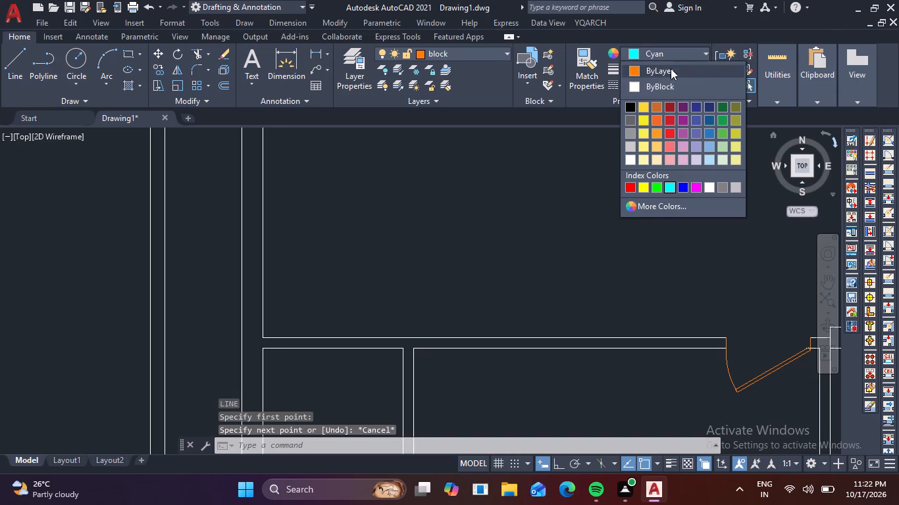
click(646, 85)
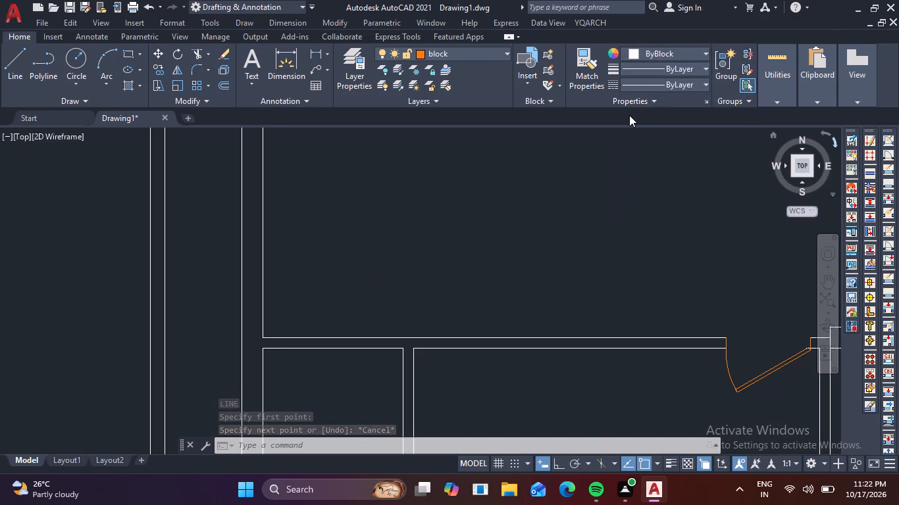
key(l)
key(space)
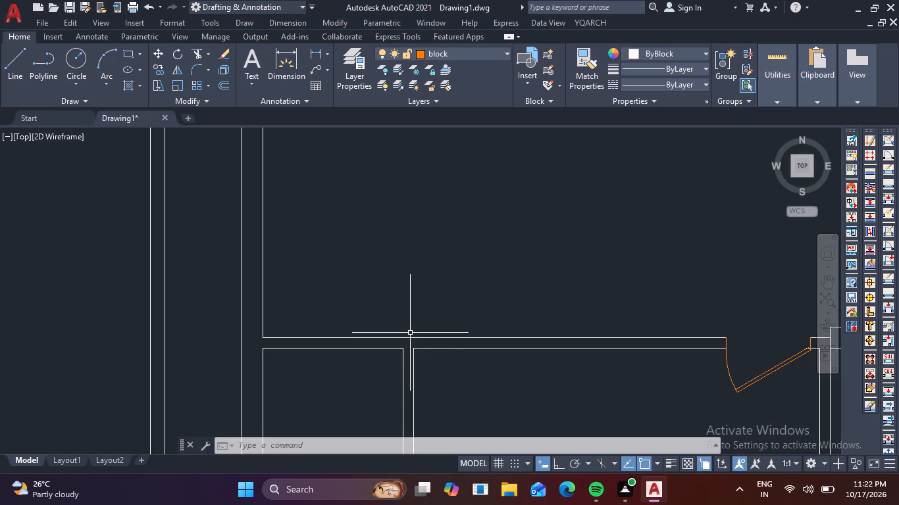
key(l)
key(space)
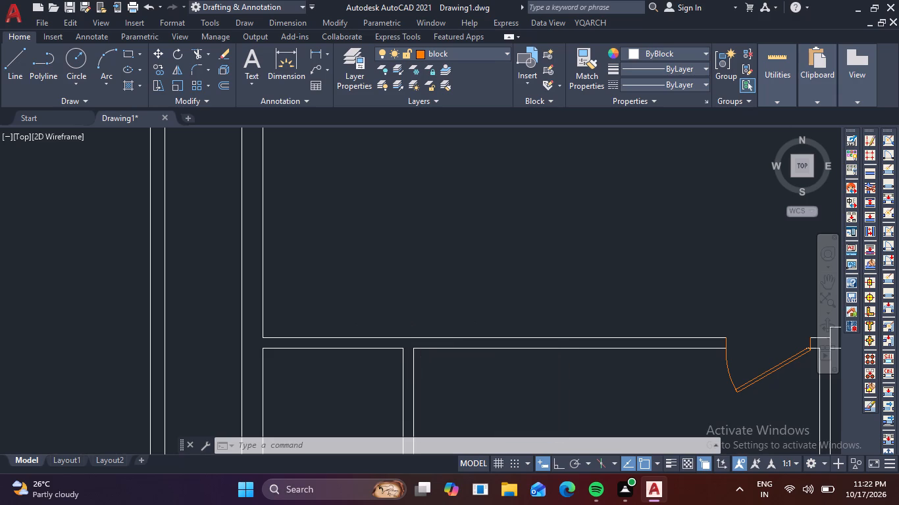
click(407, 336)
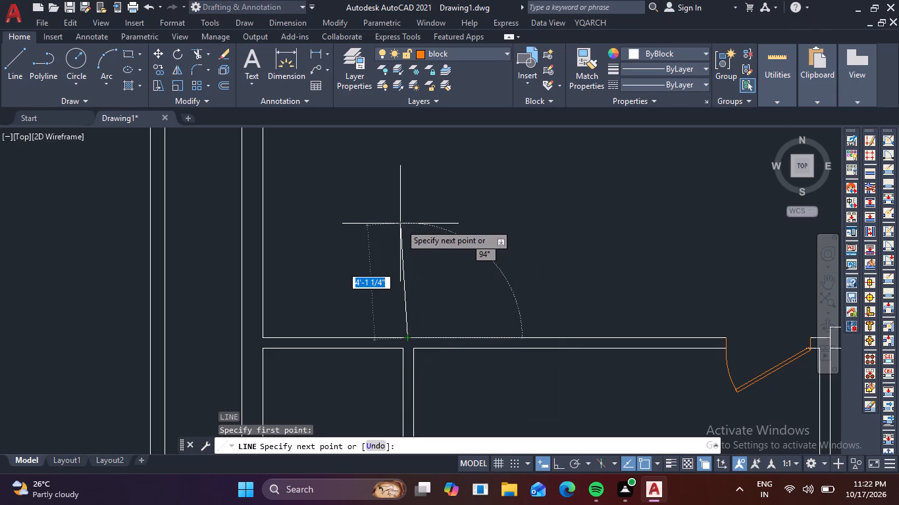
key(F8)
text(3')
key(Return)
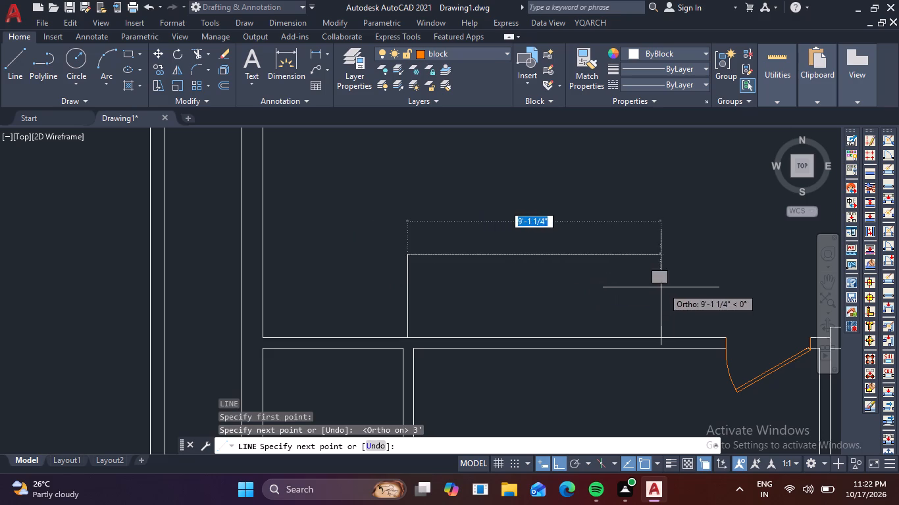
key(Escape)
Draw a 3' horizontal line west from the north end of the new vertical line.
key(l)
key(space)
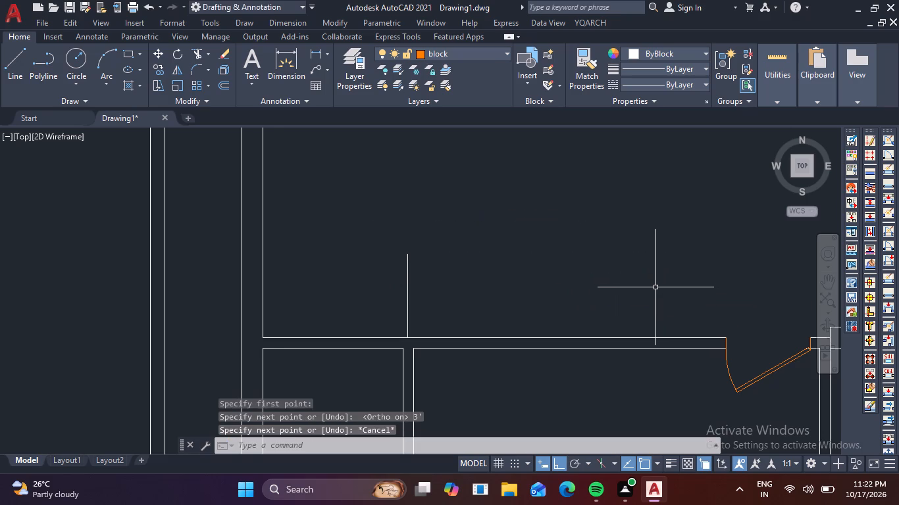
click(409, 252)
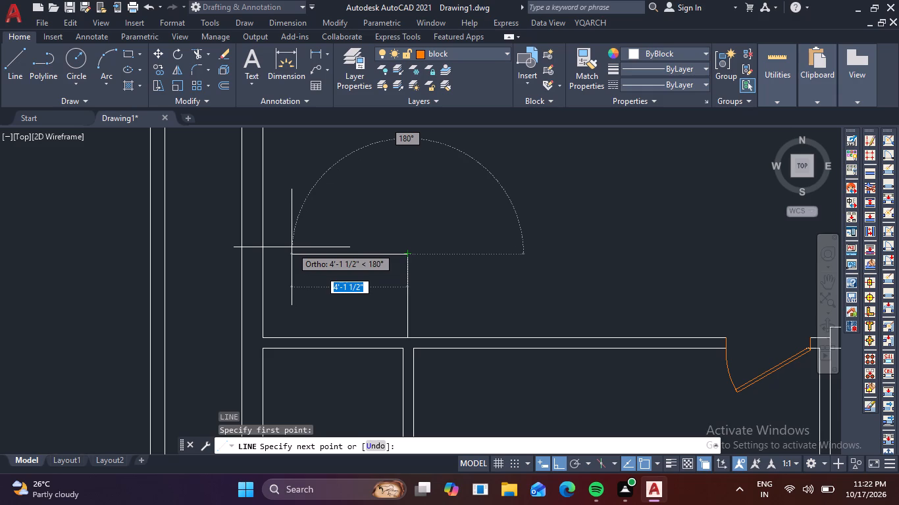
key(3)
key(apostrophe)
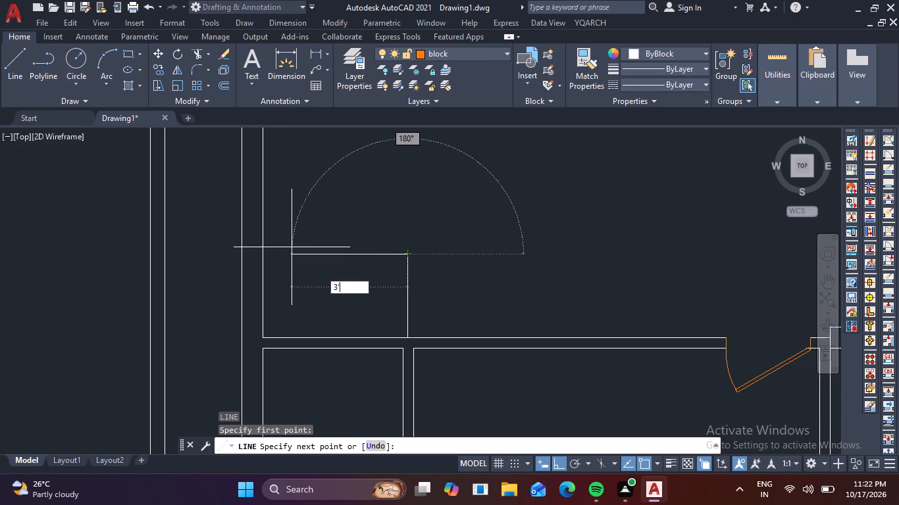
key(Return)
key(Escape)
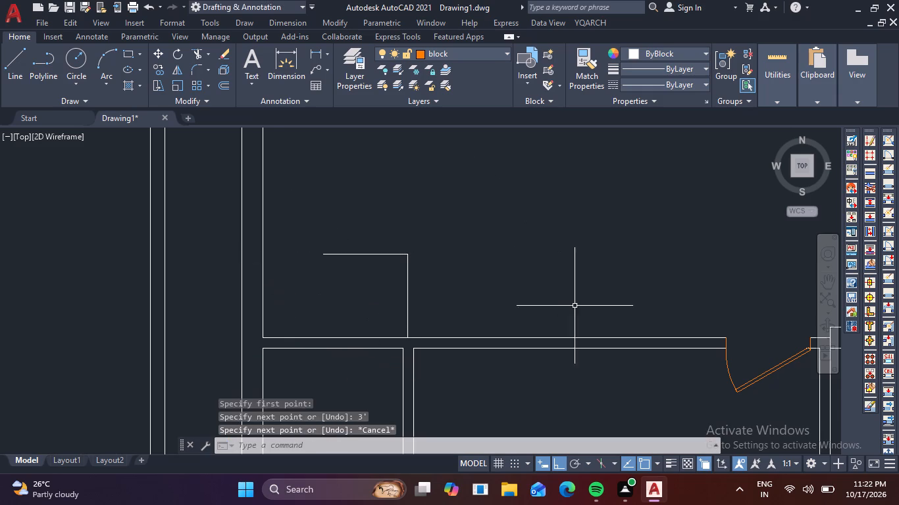
Move the two 3' lines west so the horizontal line's free end meets the inner face of the west wall.
click(461, 255)
click(379, 247)
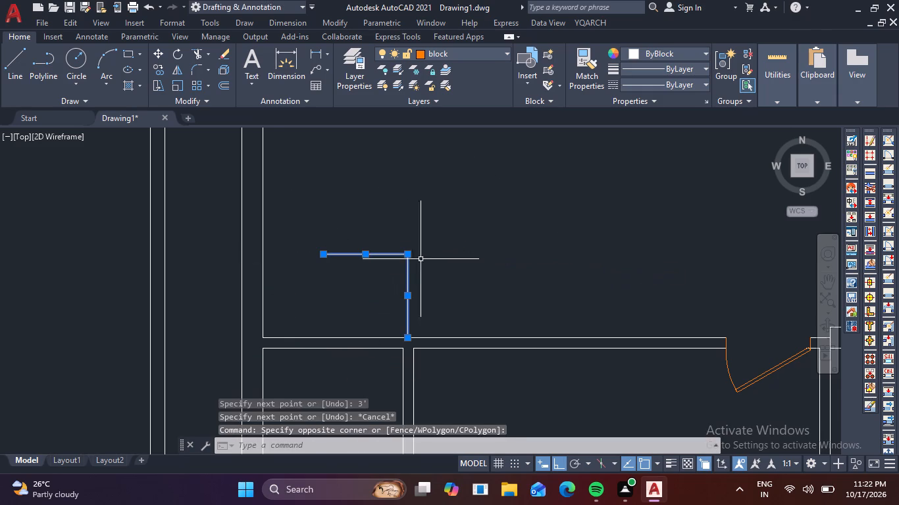
text(m)
key(space)
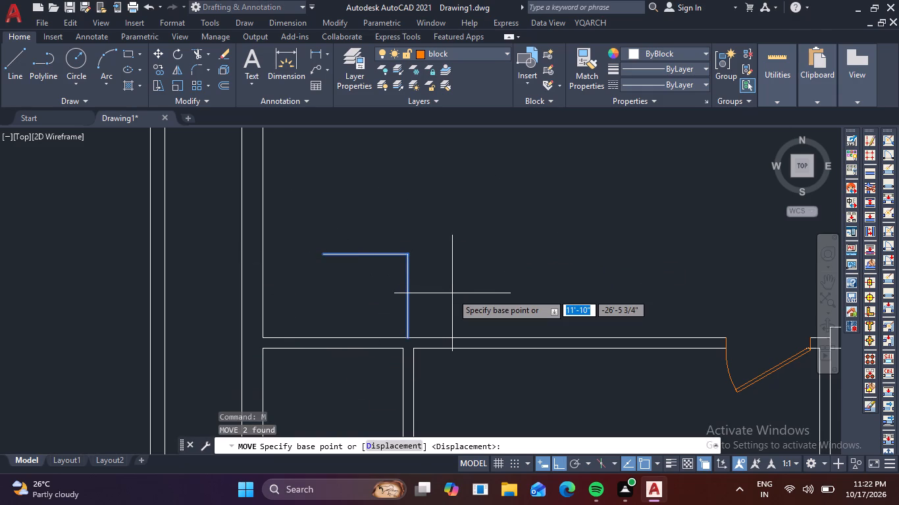
click(319, 256)
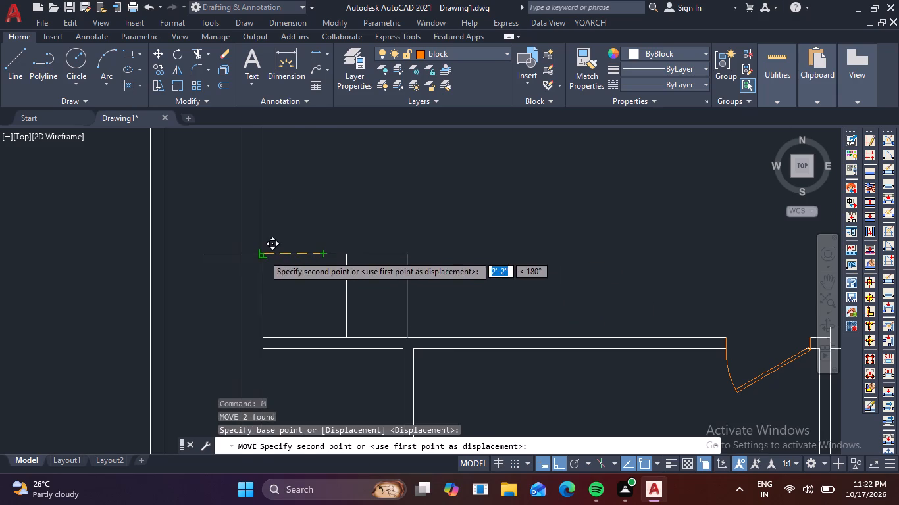
click(263, 254)
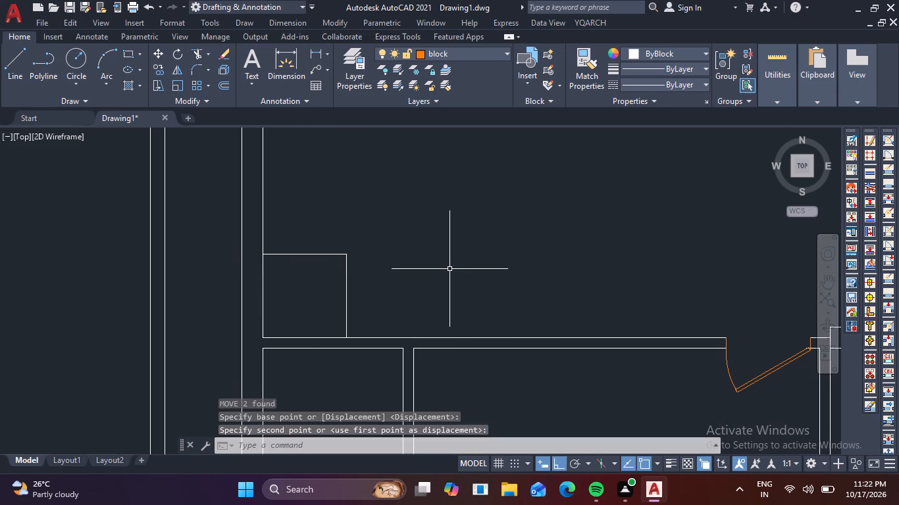
Offset the 3' vertical line east at 1' spacing, making seven copies along the room's south wall.
key(o)
key(Return)
text(1')
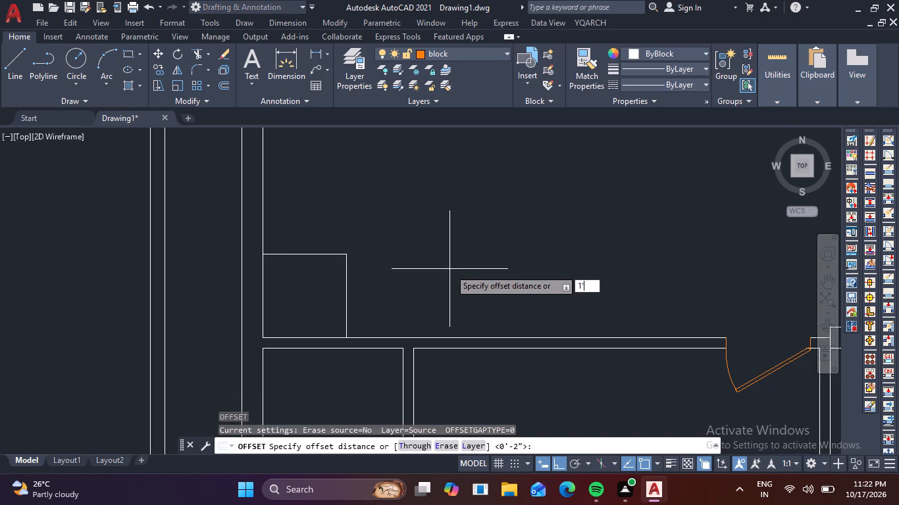
key(Return)
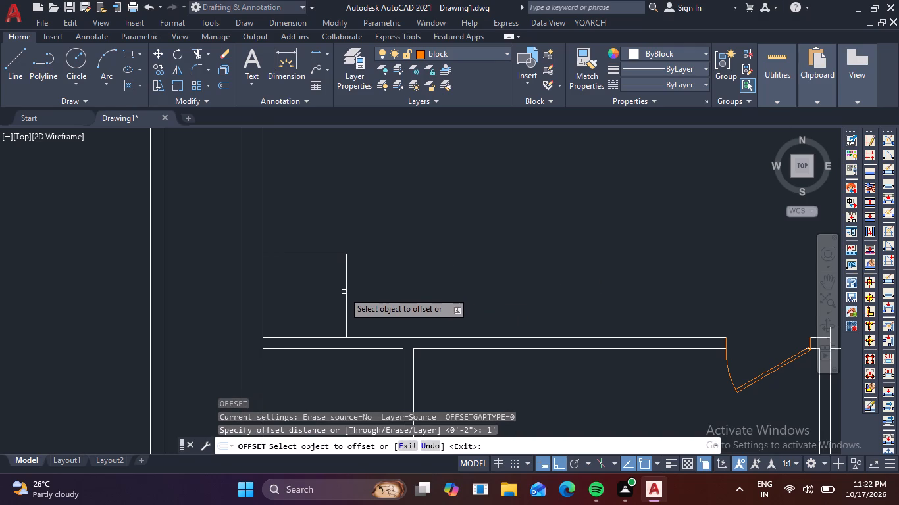
click(347, 295)
right_click(347, 295)
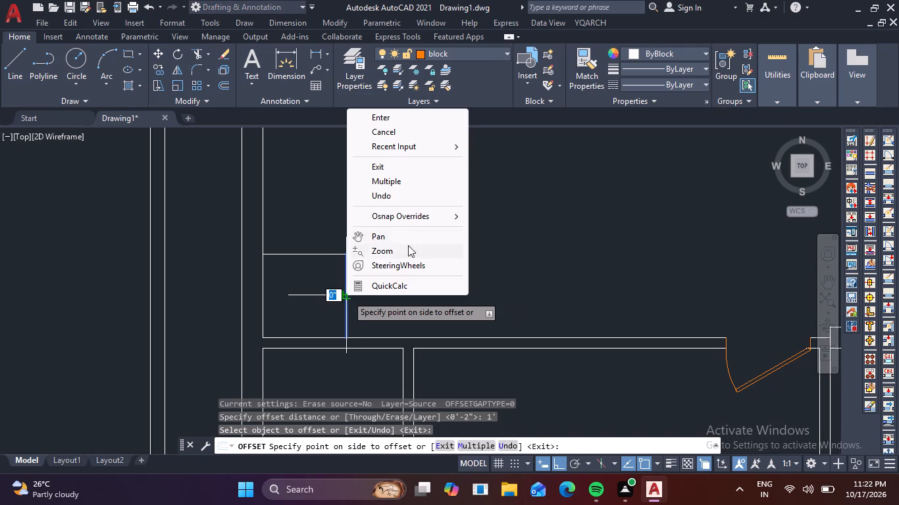
click(399, 183)
double_click(546, 274)
click(554, 272)
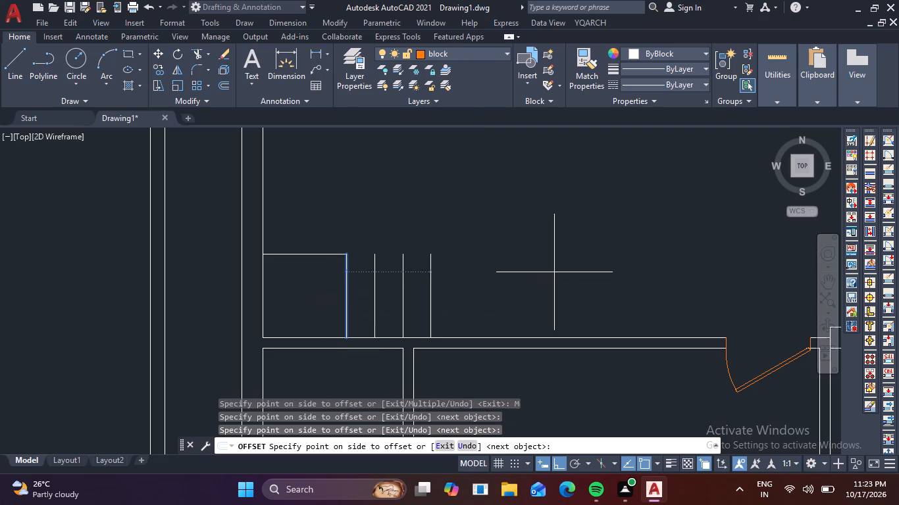
triple_click(560, 270)
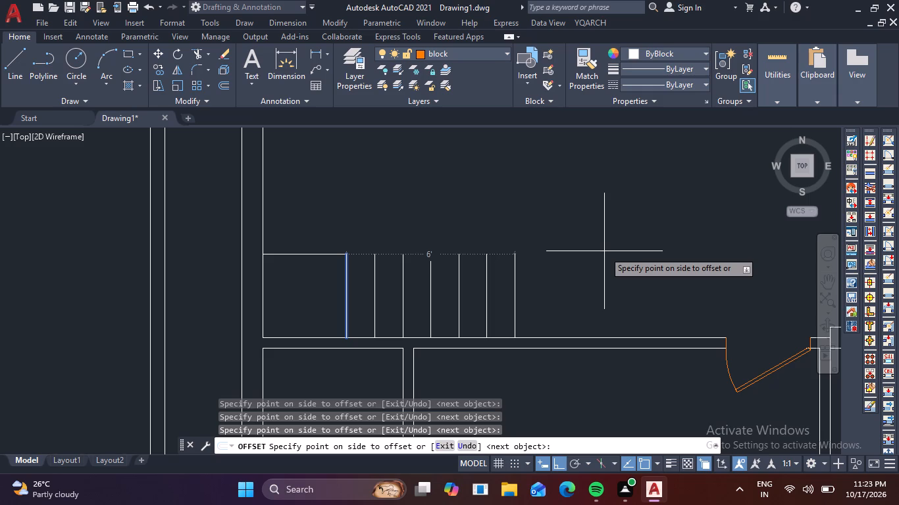
click(604, 251)
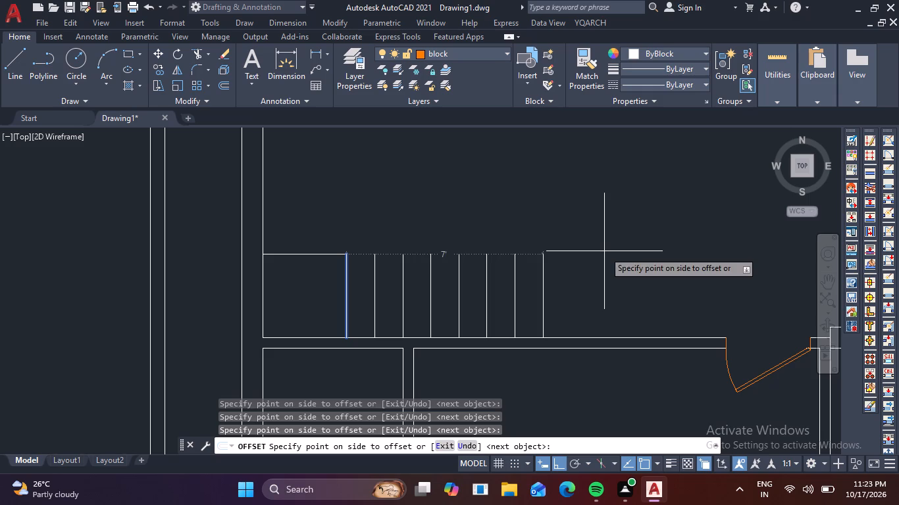
click(604, 251)
key(Escape)
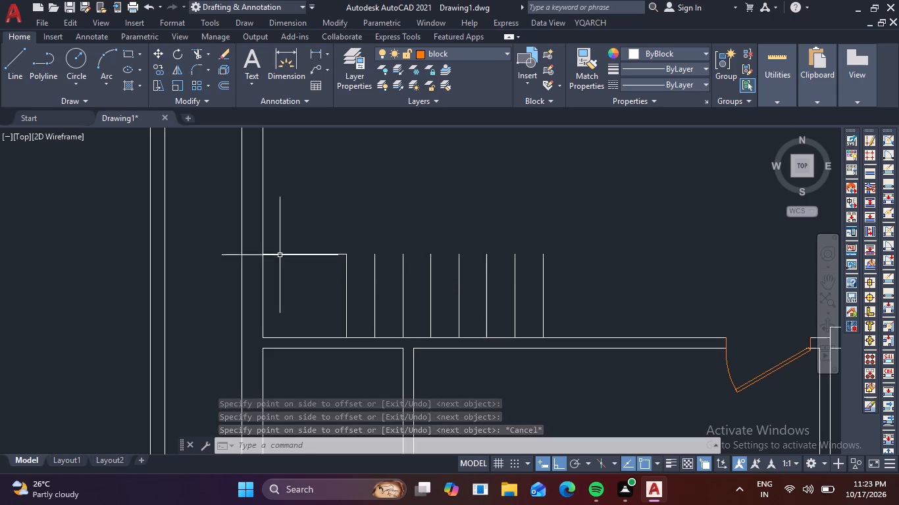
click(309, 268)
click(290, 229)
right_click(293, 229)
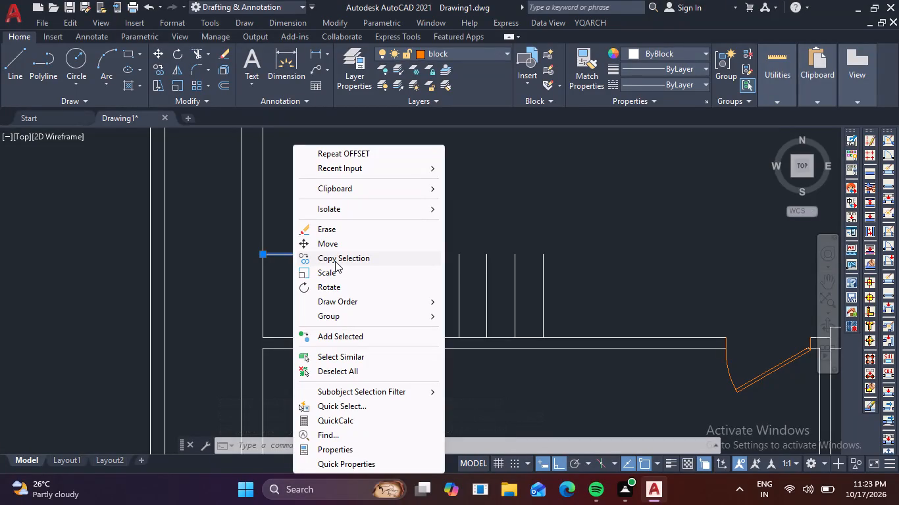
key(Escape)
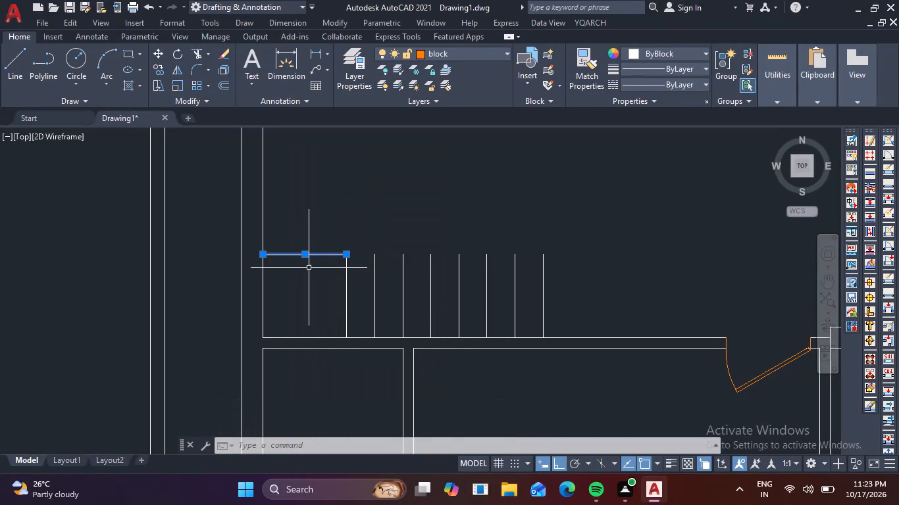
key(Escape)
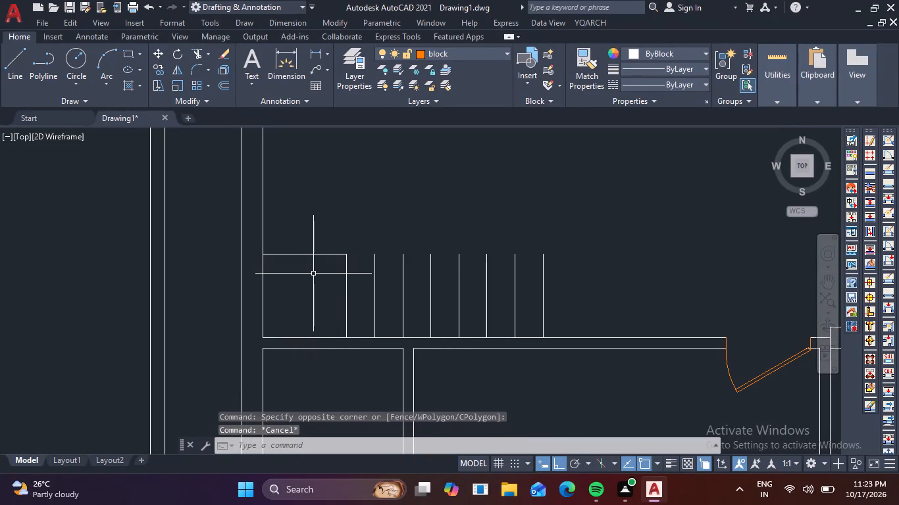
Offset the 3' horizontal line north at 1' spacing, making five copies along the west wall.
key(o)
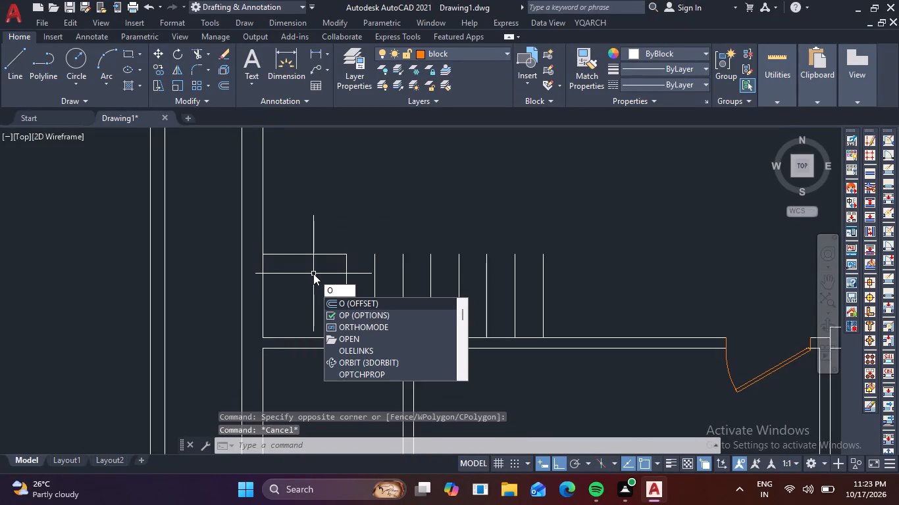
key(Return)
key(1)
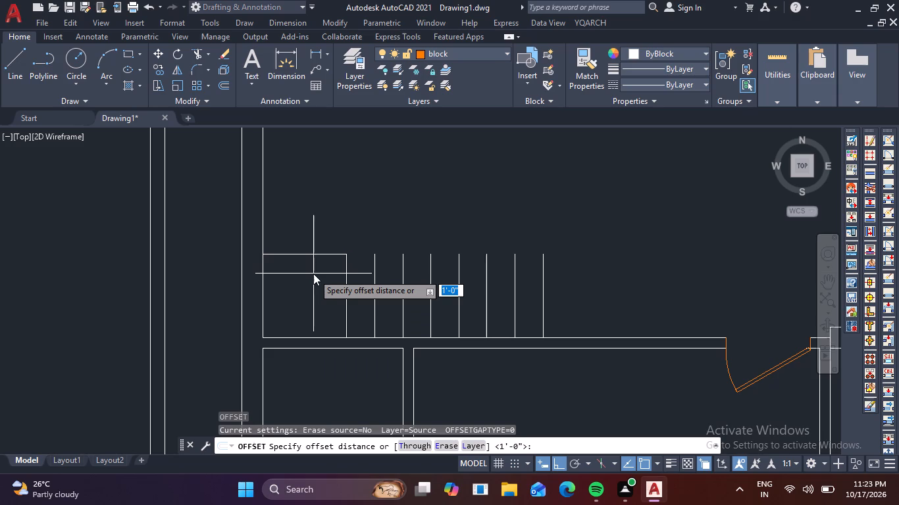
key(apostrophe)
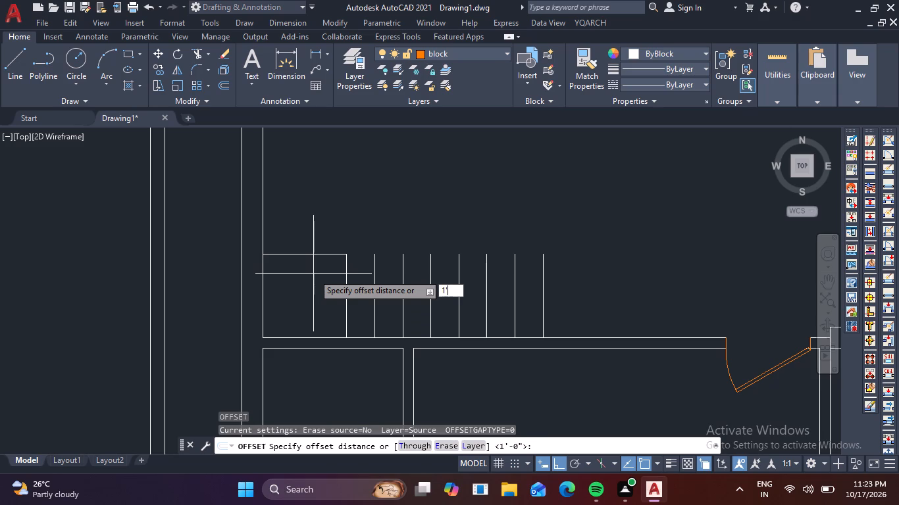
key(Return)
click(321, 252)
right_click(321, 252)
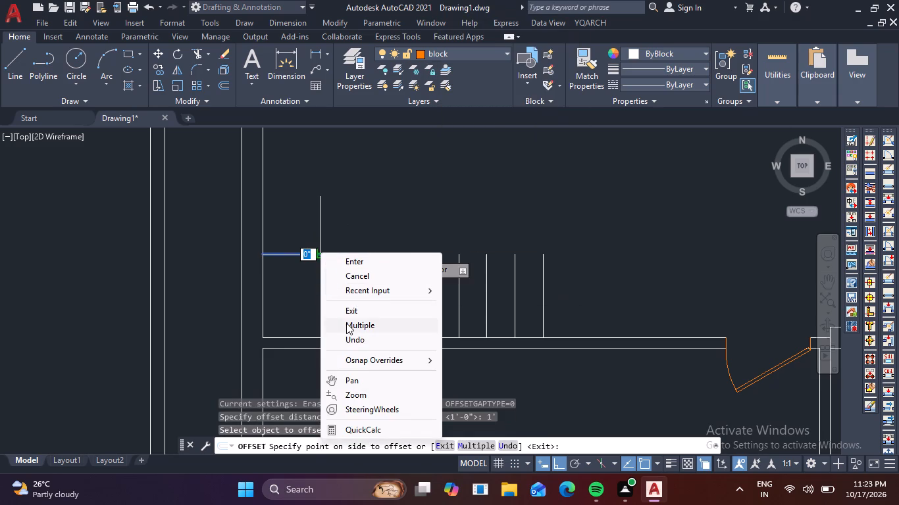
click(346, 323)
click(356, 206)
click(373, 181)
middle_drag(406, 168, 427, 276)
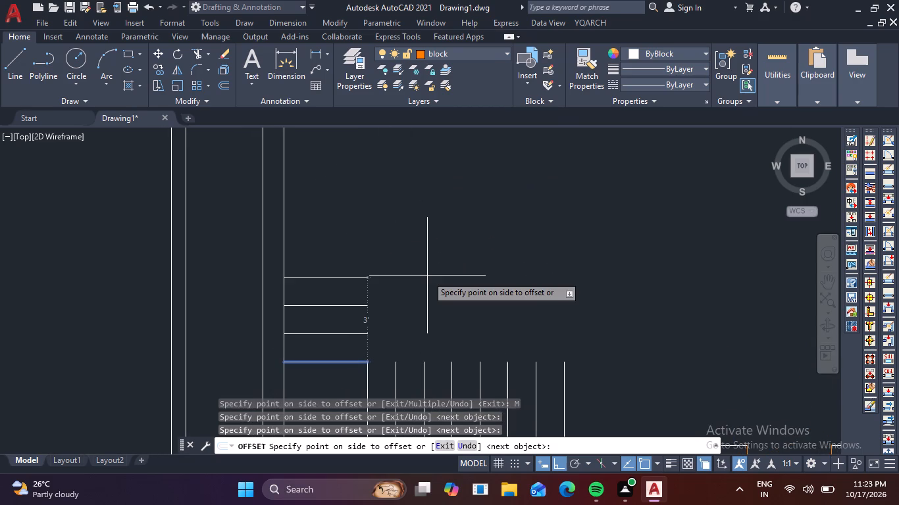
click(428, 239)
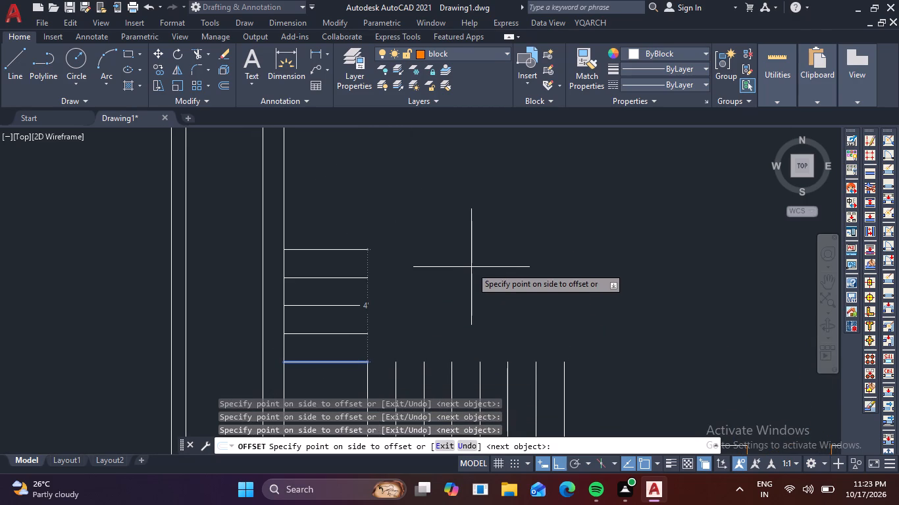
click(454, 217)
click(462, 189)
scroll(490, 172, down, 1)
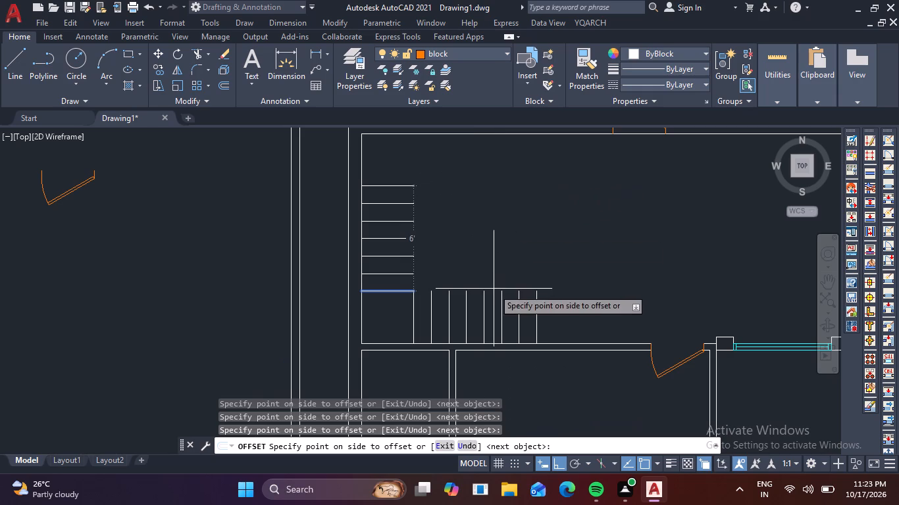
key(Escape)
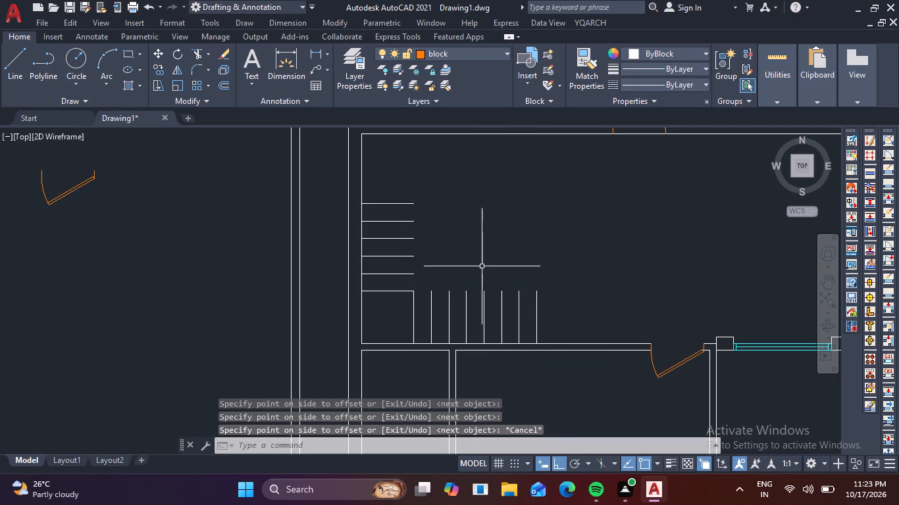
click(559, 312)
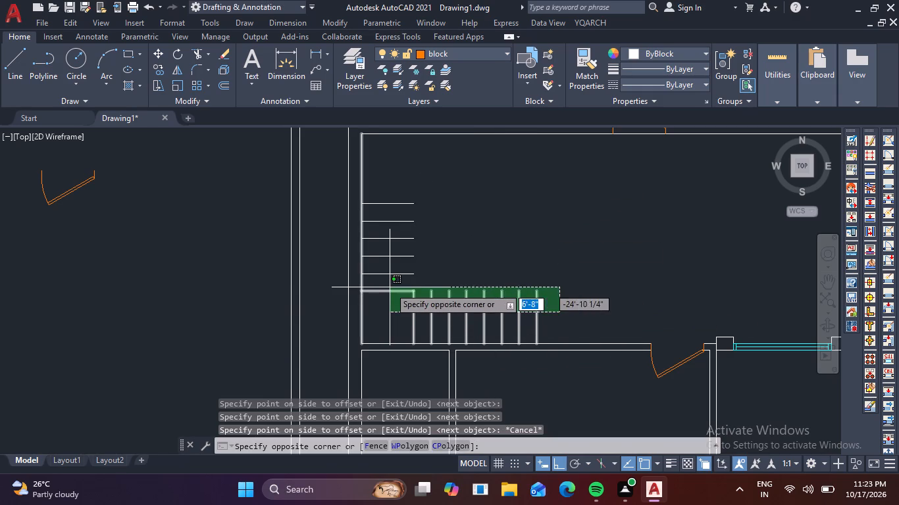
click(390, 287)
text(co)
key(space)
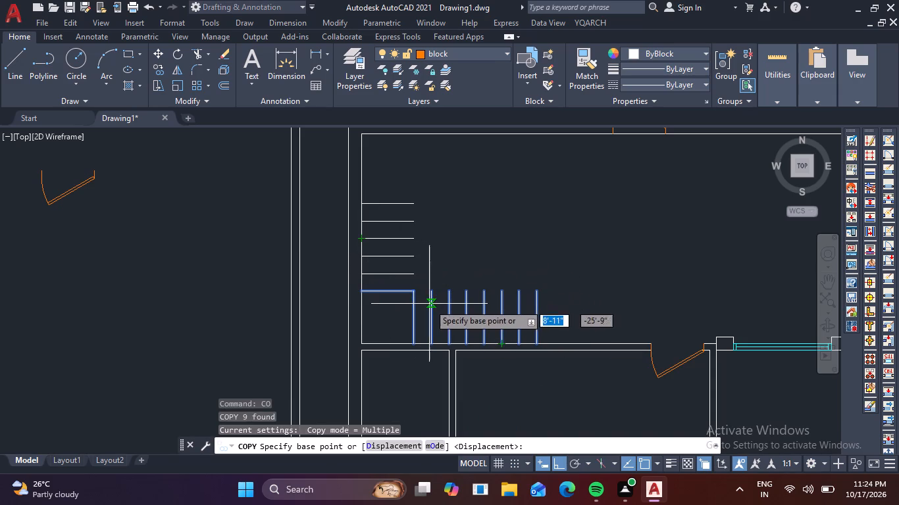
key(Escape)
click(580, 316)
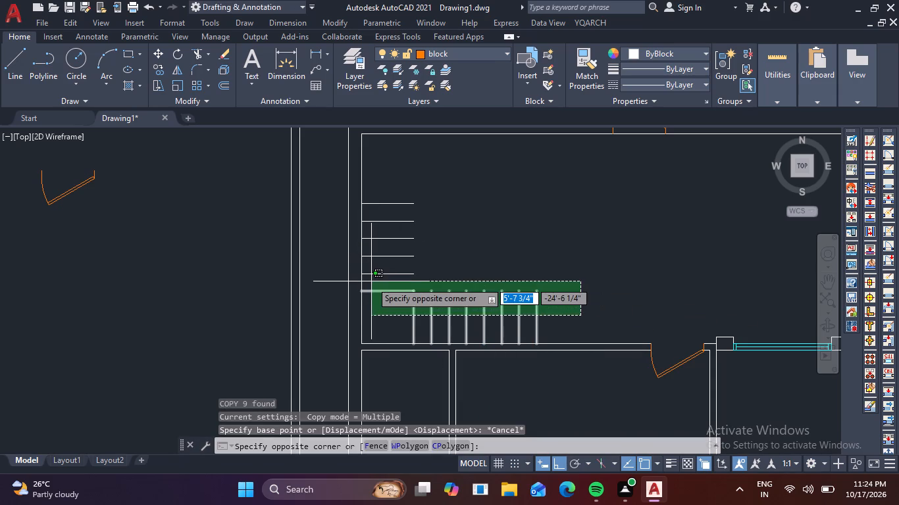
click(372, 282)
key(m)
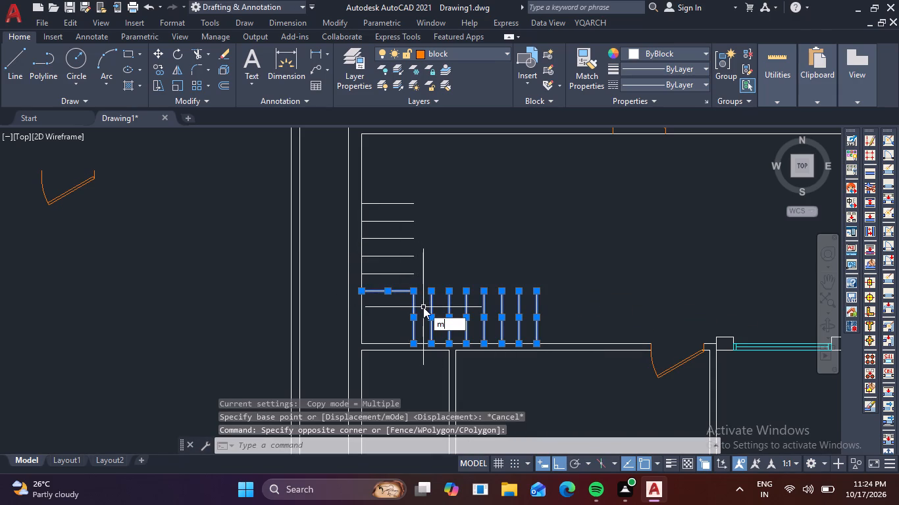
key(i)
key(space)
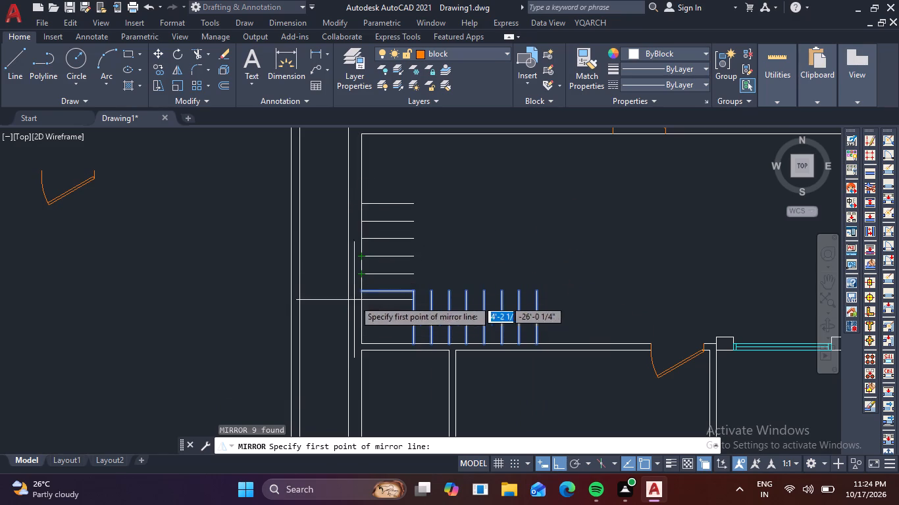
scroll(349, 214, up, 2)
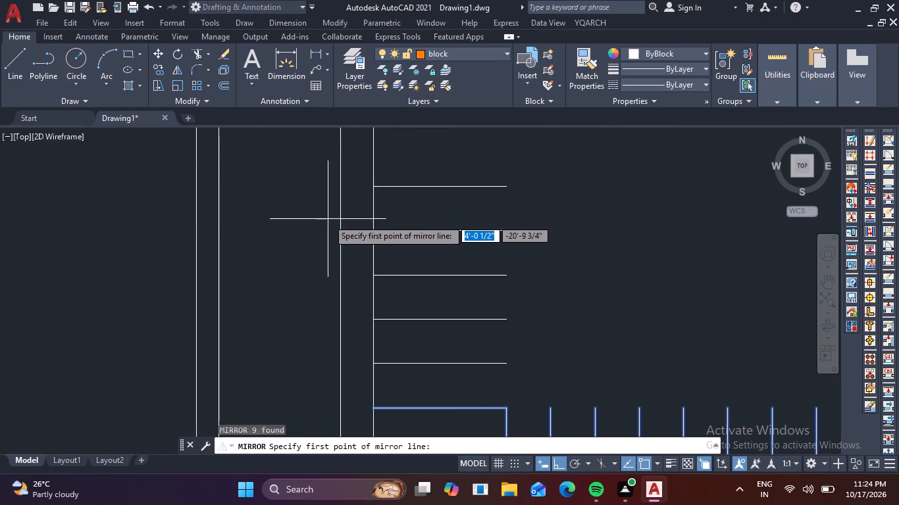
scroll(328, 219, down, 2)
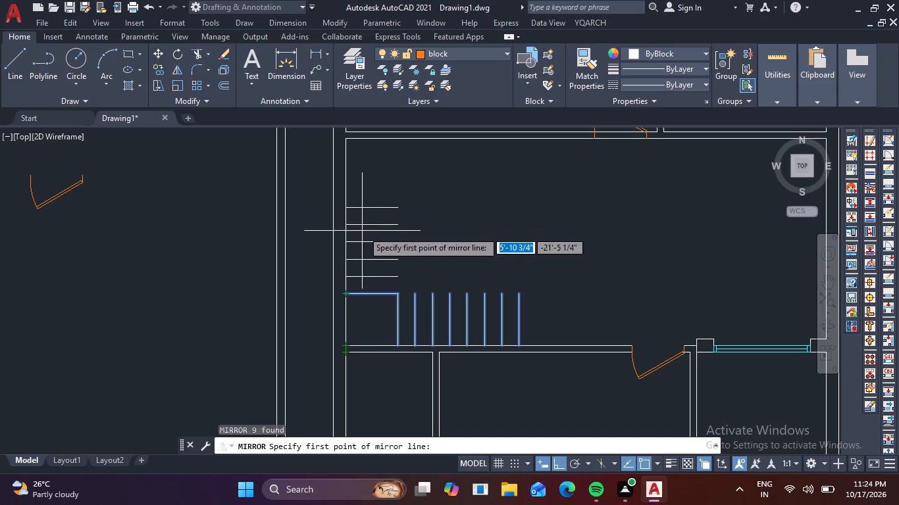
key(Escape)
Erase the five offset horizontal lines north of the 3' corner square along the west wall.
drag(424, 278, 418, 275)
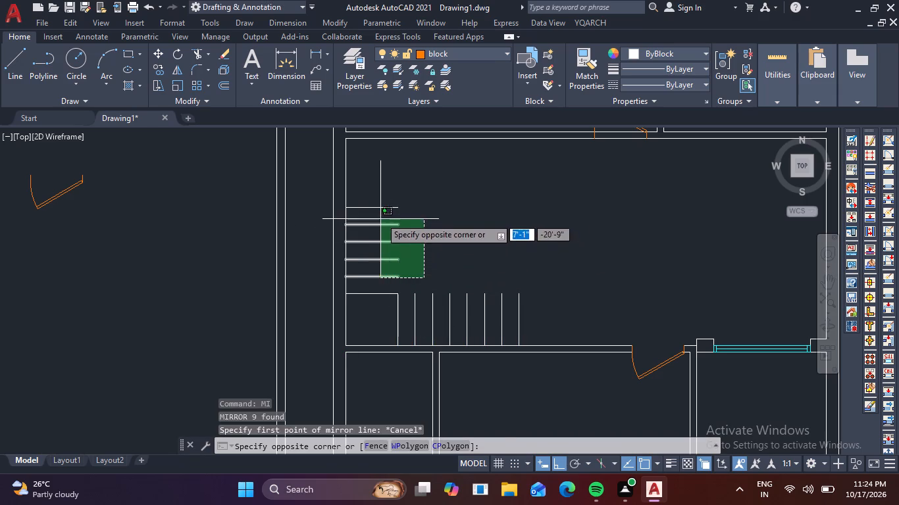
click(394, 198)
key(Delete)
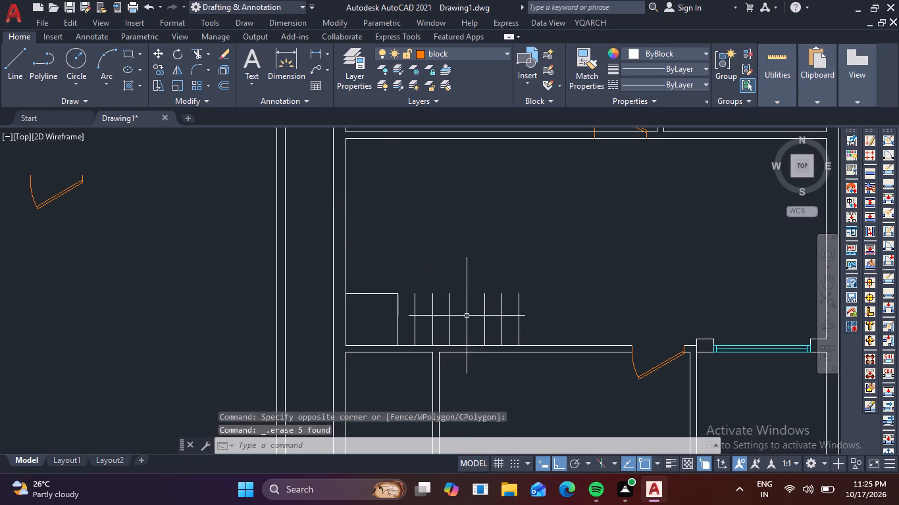
Mirror the corner square's two lines and the seven tread lines across a horizontal axis through the west wall's midpoint, keeping the originals.
drag(562, 317, 540, 303)
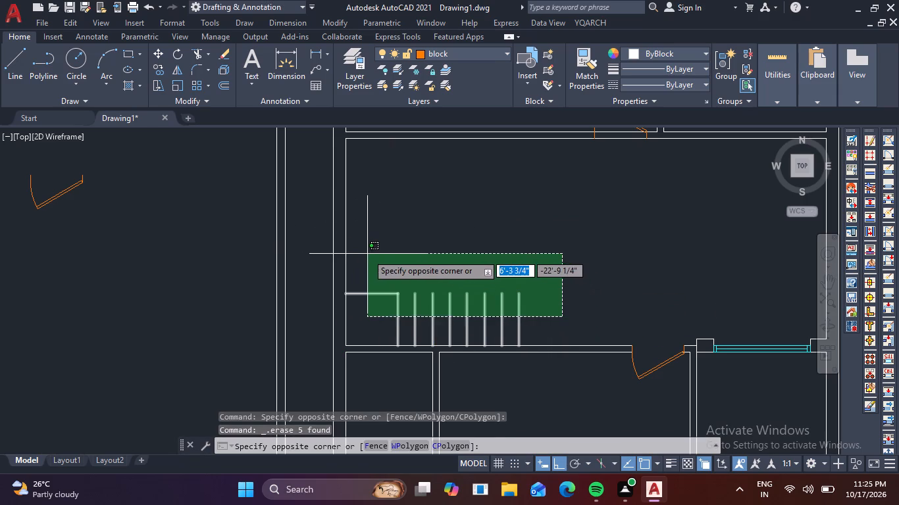
click(367, 254)
text(mi)
key(space)
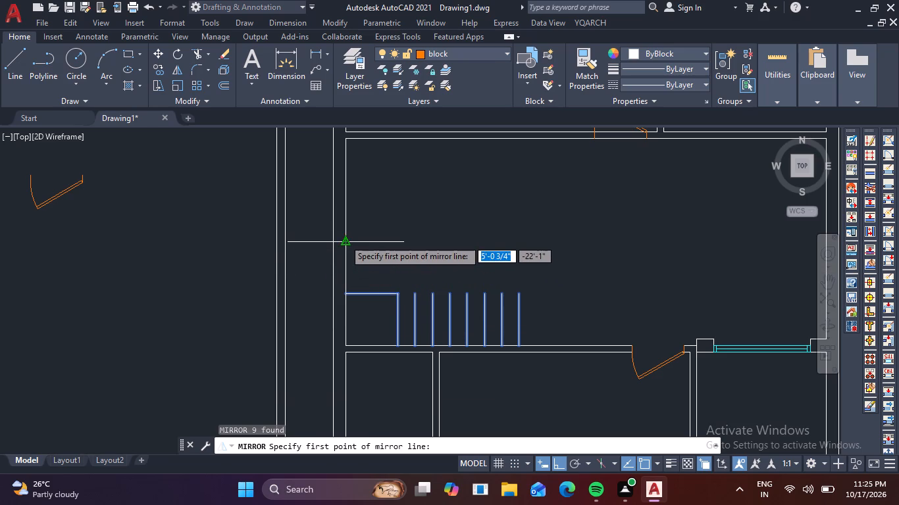
click(344, 239)
click(699, 258)
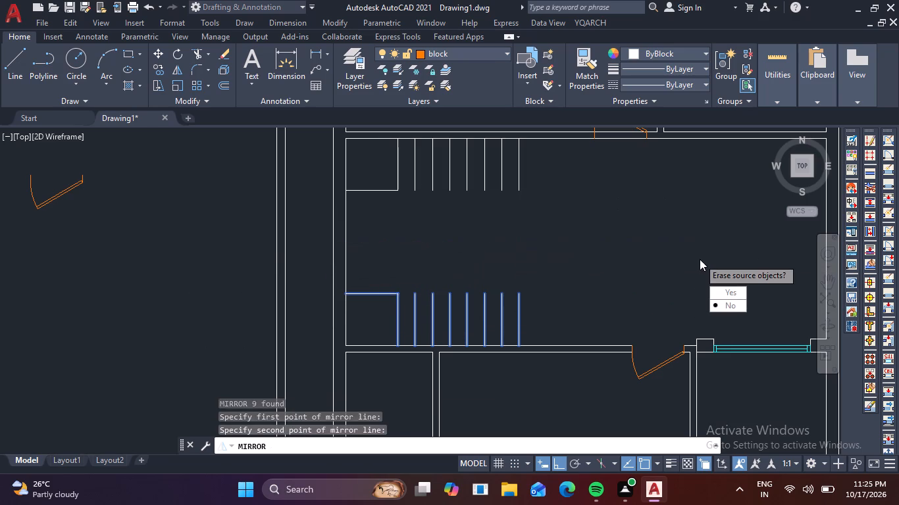
key(space)
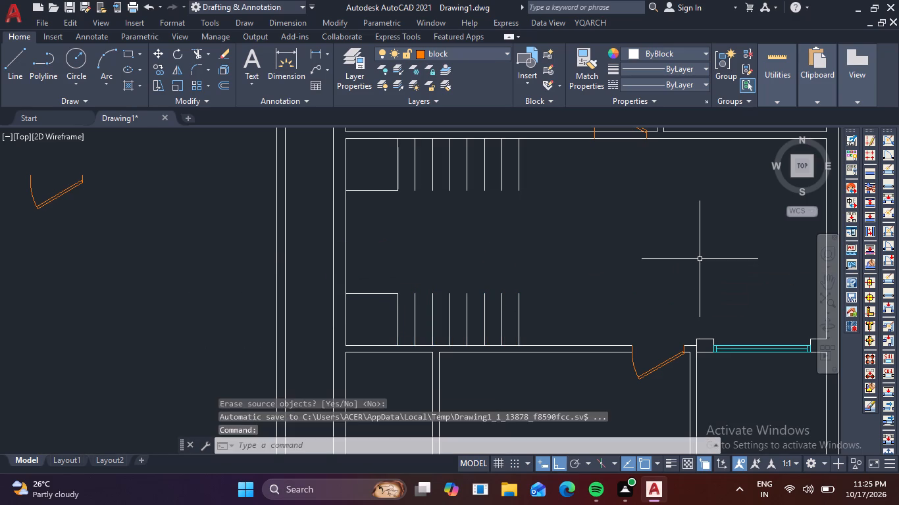
Offset the southern corner square's horizontal line north in multiple copies at 1' spacing, up to the northern corner square.
key(o)
key(Return)
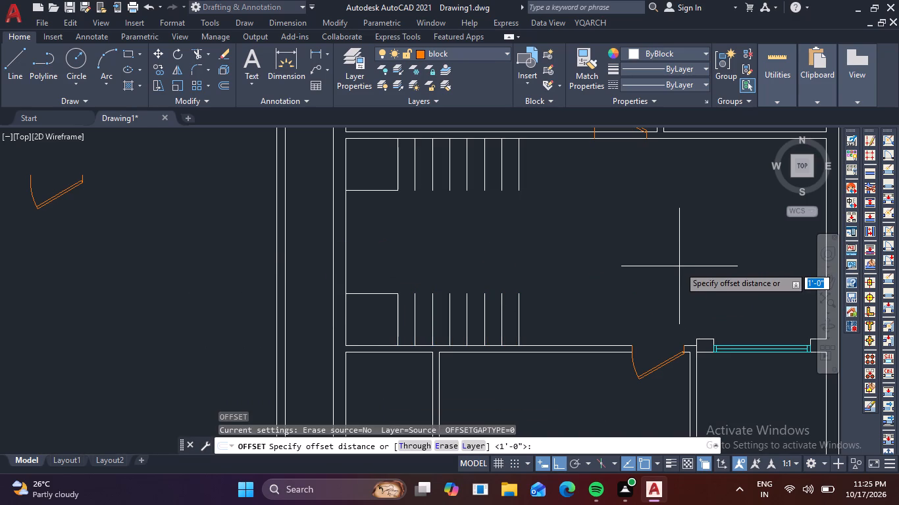
key(1)
key(apostrophe)
key(Return)
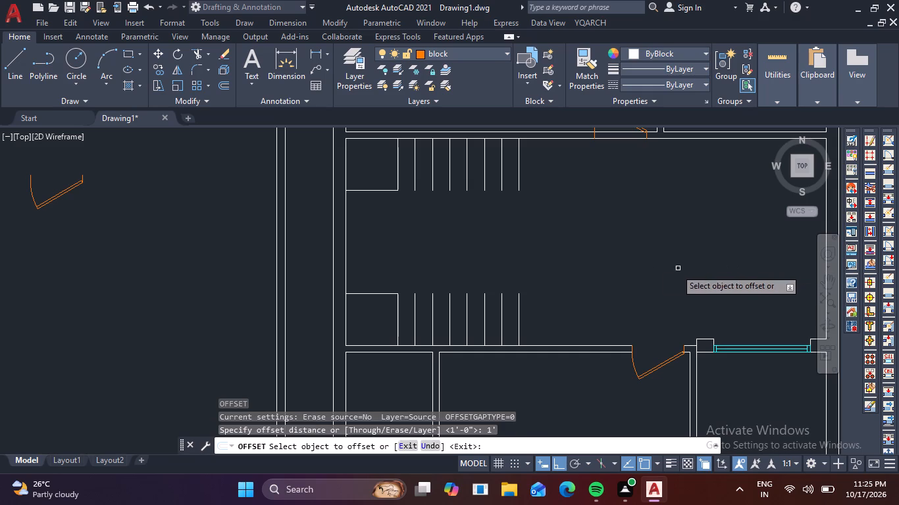
click(376, 292)
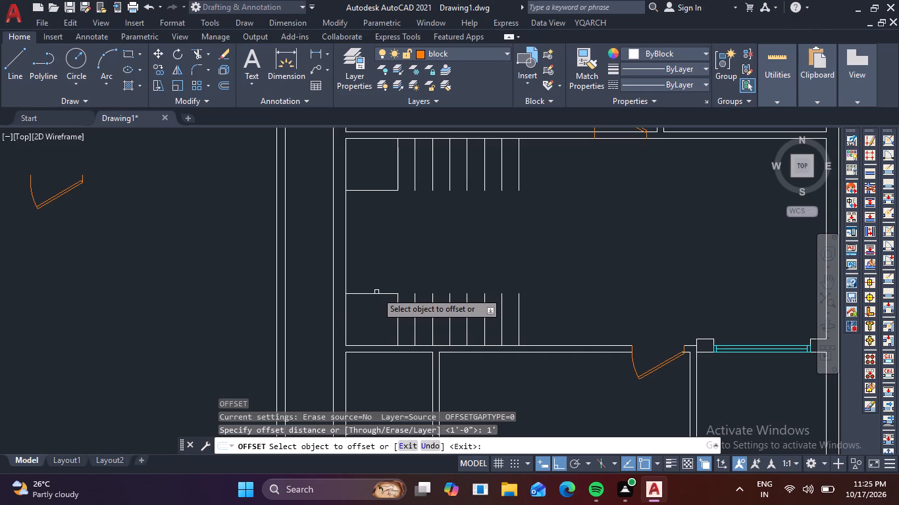
click(376, 292)
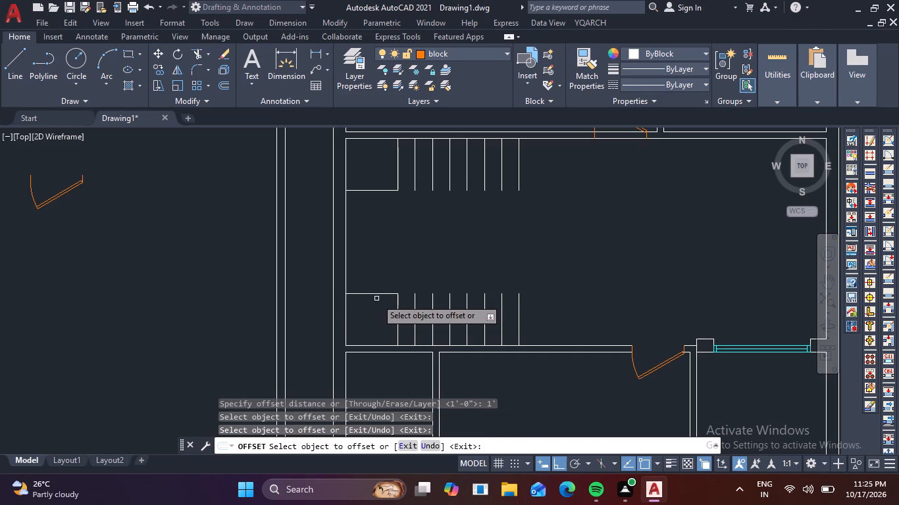
click(384, 293)
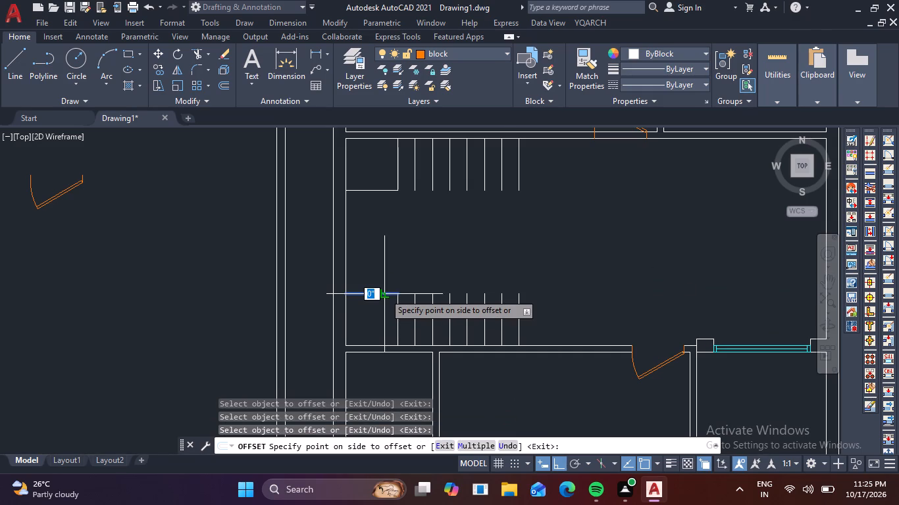
right_click(384, 293)
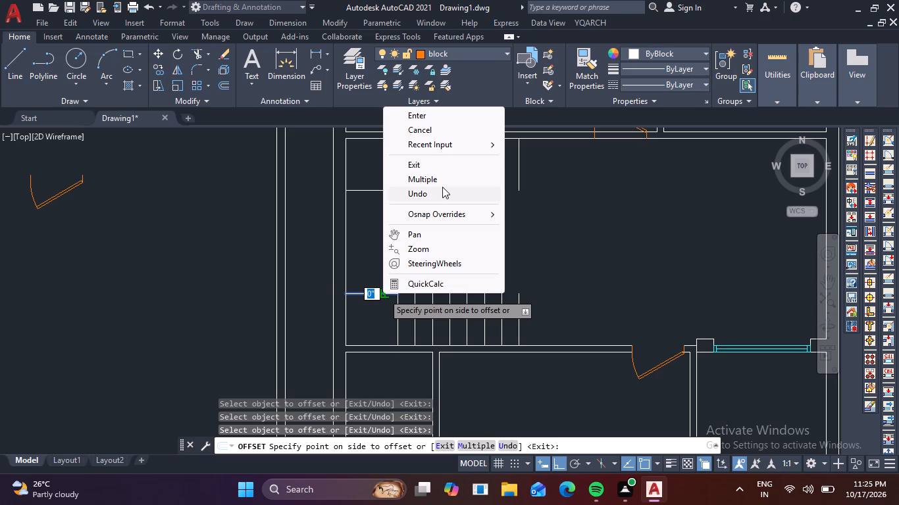
click(448, 183)
click(451, 172)
triple_click(450, 170)
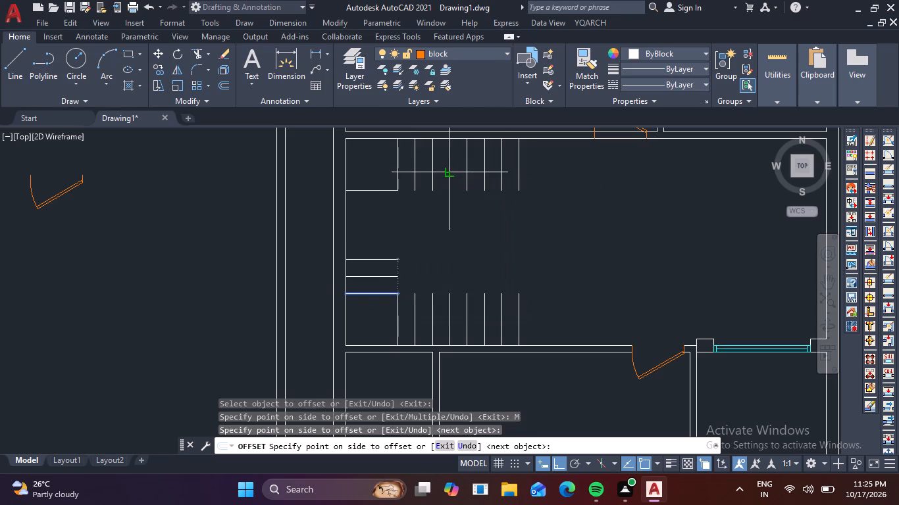
double_click(449, 168)
click(449, 168)
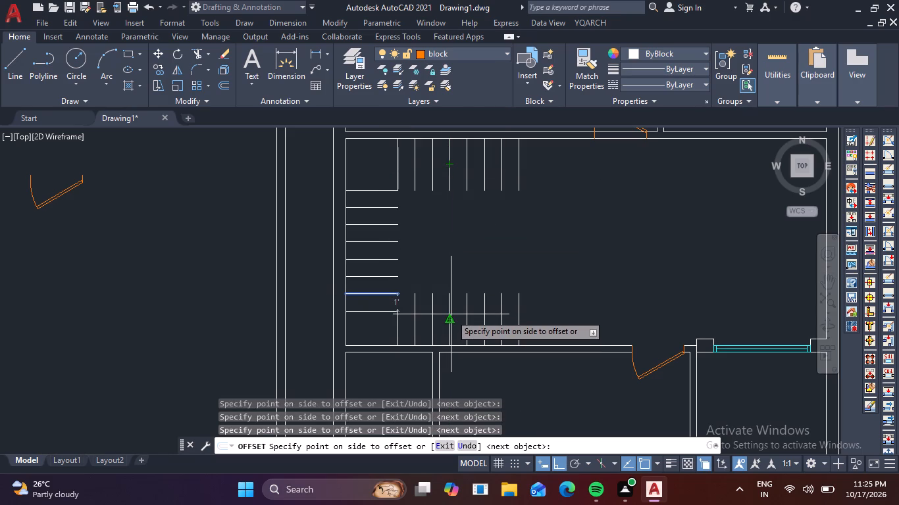
key(Escape)
Draw a closed rectangle of lines, about 7' by 6', along the inner ends of the three stair flights.
key(semicolon)
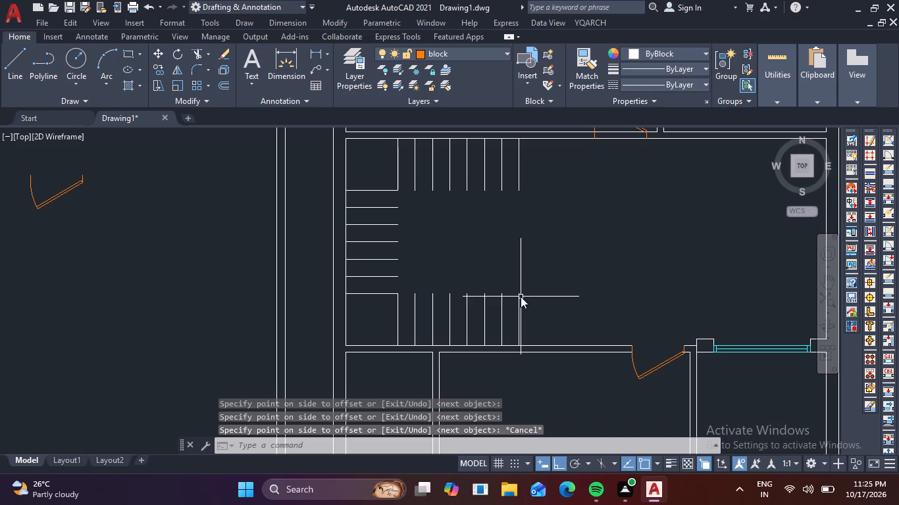
key(Escape)
text(l)
key(space)
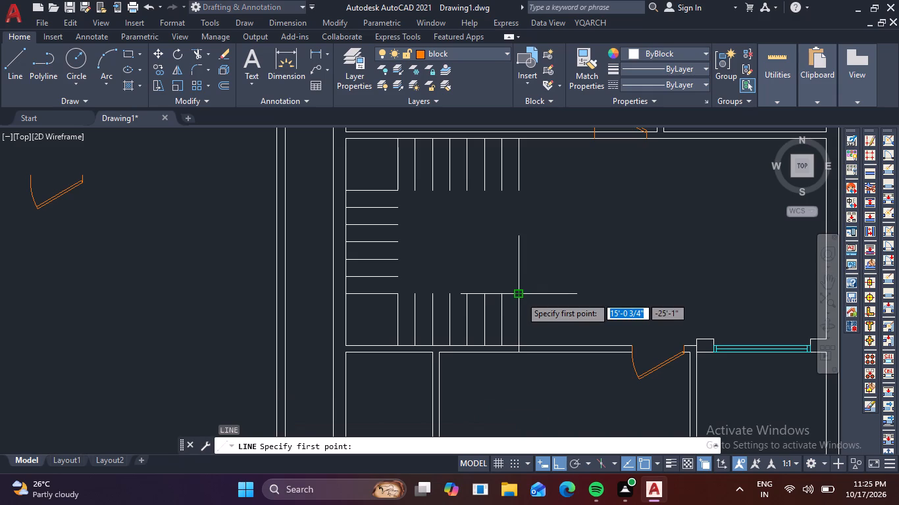
click(521, 297)
click(399, 295)
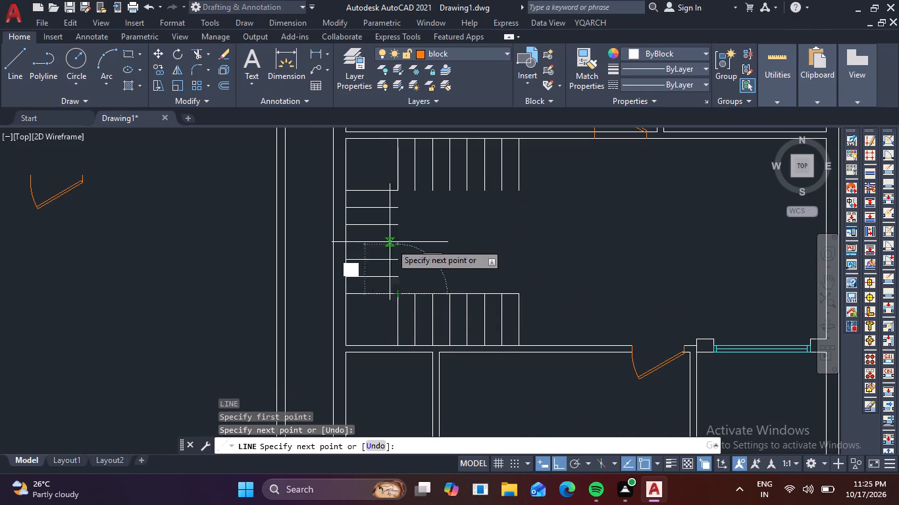
click(399, 187)
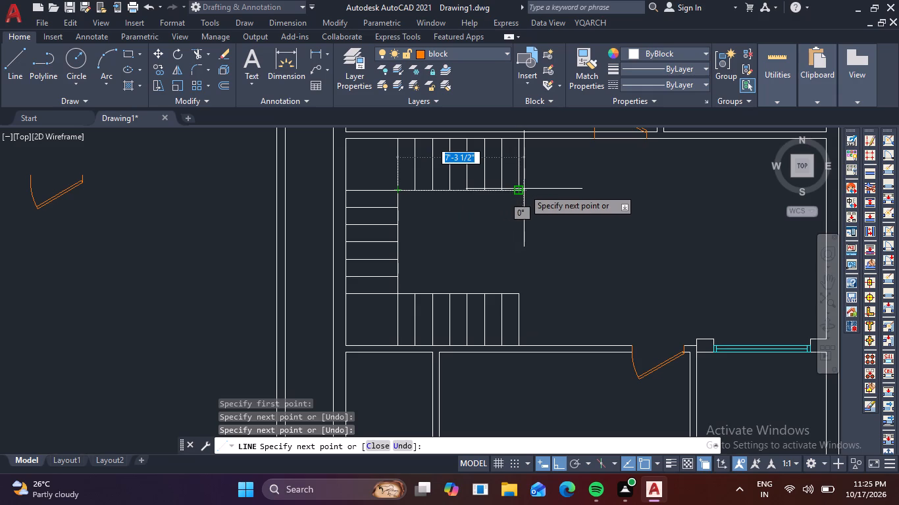
click(524, 189)
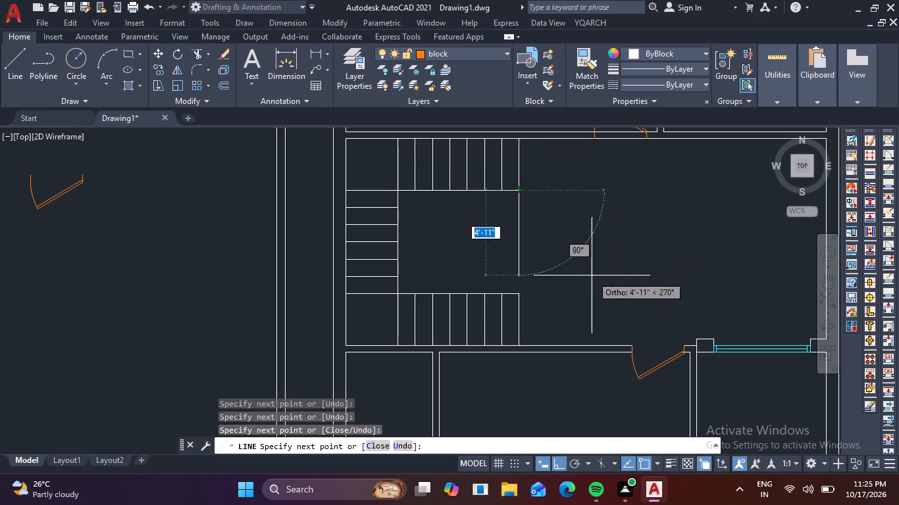
click(517, 295)
key(Escape)
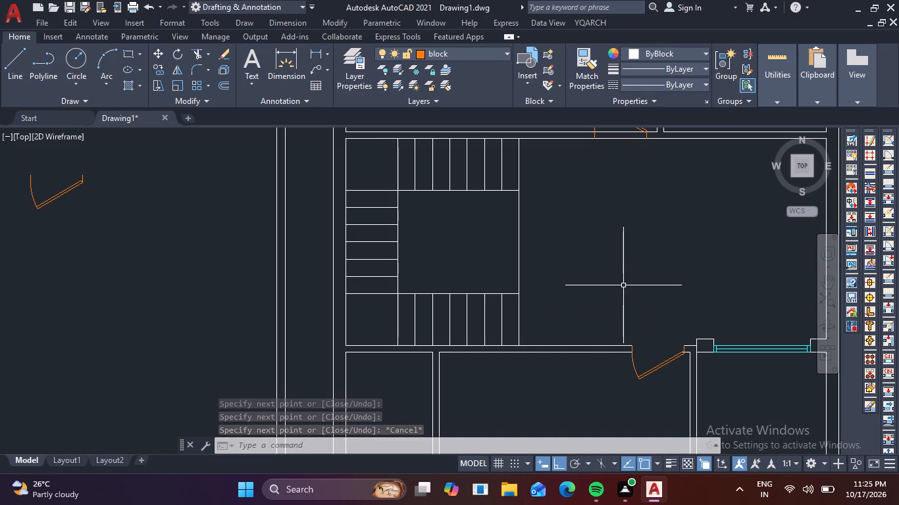
Offset the stairwell rectangle's east side 1" outward, and offset that copy another 1" east.
key(o)
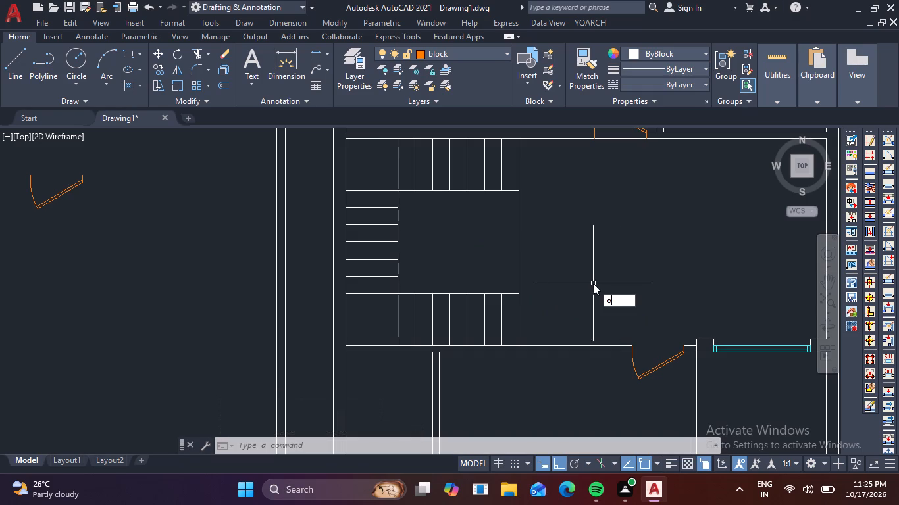
key(Return)
key(1)
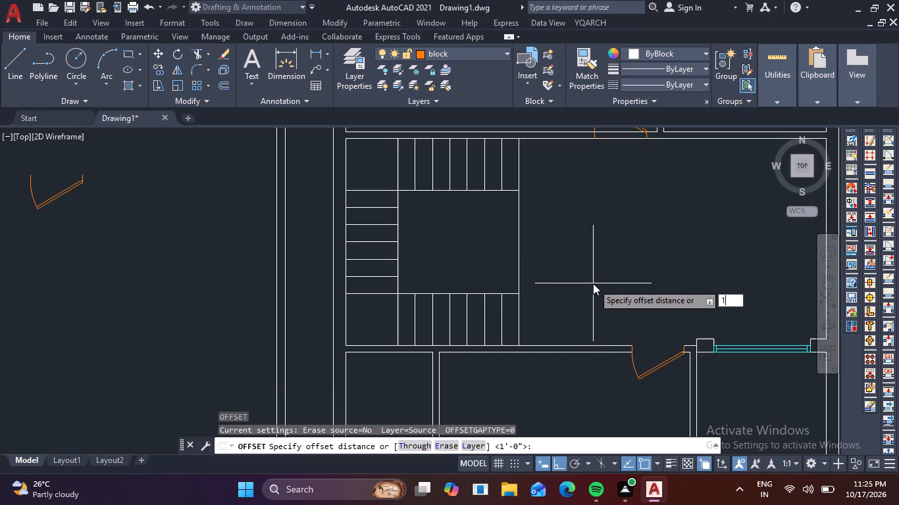
key(Return)
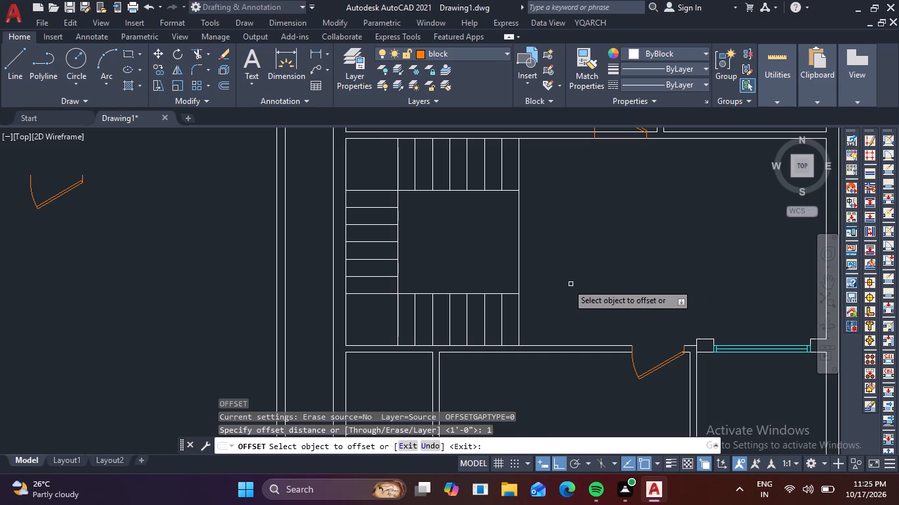
click(517, 258)
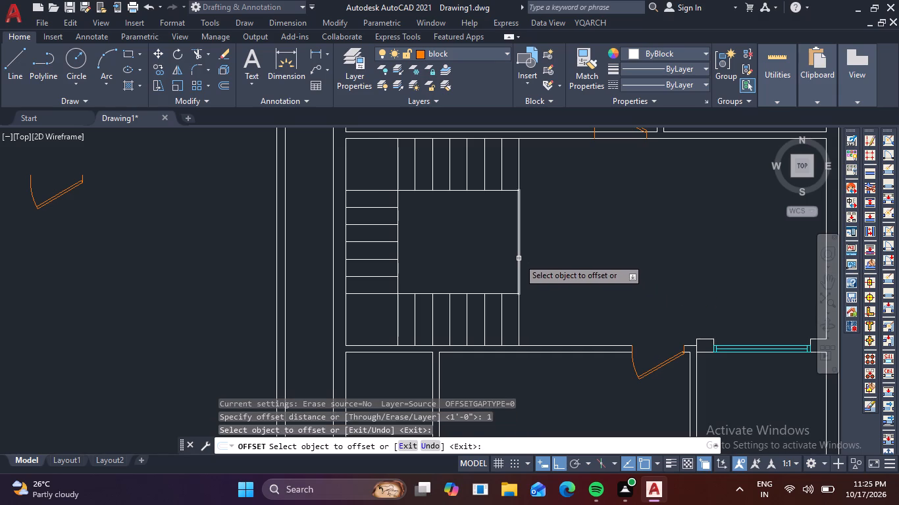
click(519, 258)
click(561, 260)
scroll(527, 258, up, 3)
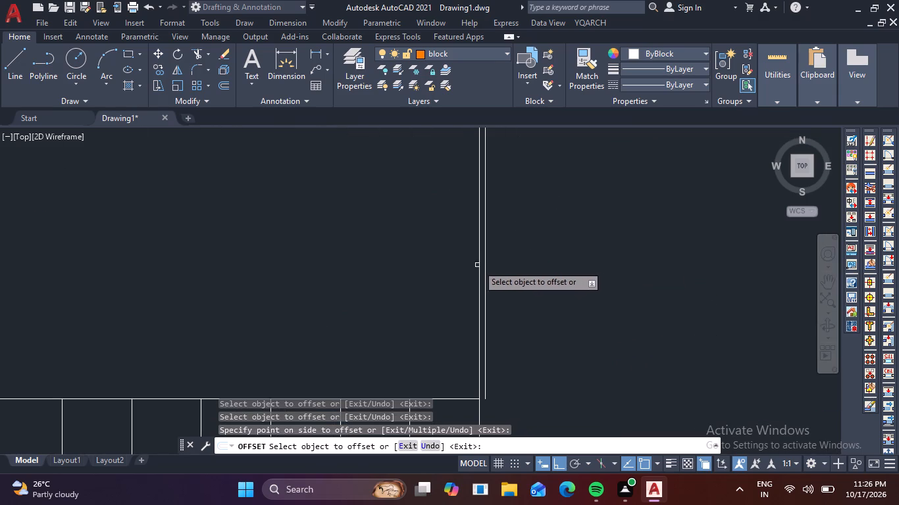
click(485, 263)
click(552, 266)
Offset the stairwell rectangle's south side 1" outward, and offset that copy another 1" south.
scroll(552, 268, down, 2)
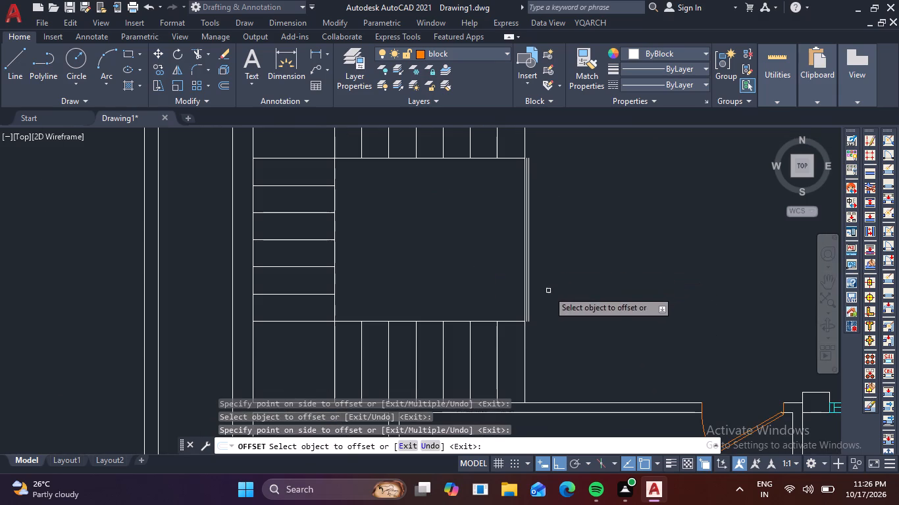
click(507, 320)
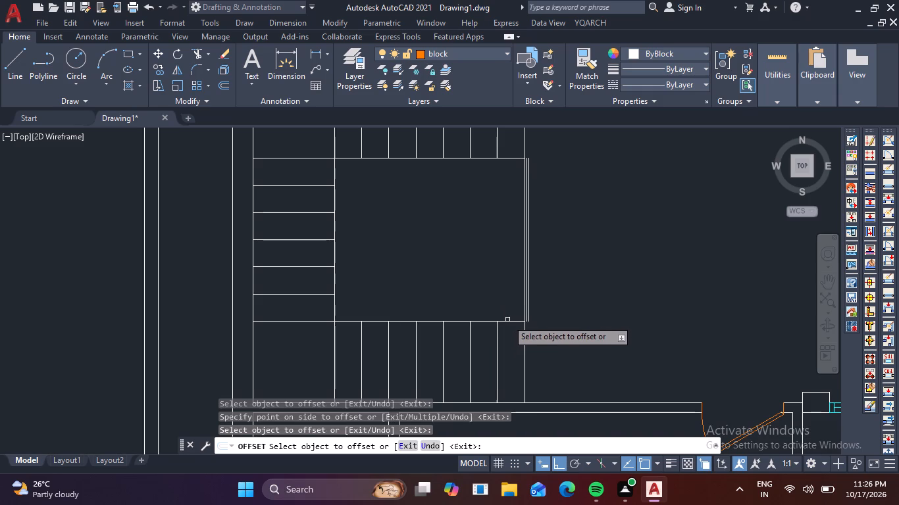
click(511, 322)
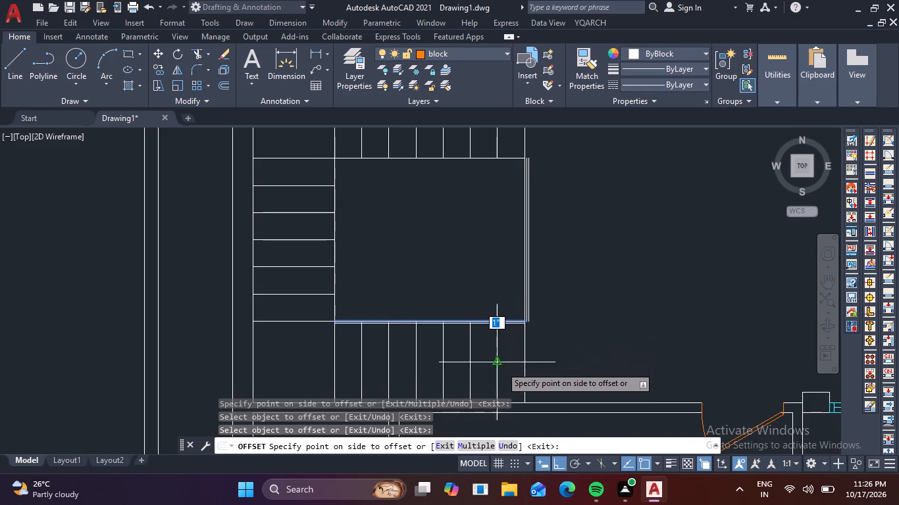
click(501, 366)
scroll(509, 329, up, 3)
click(521, 310)
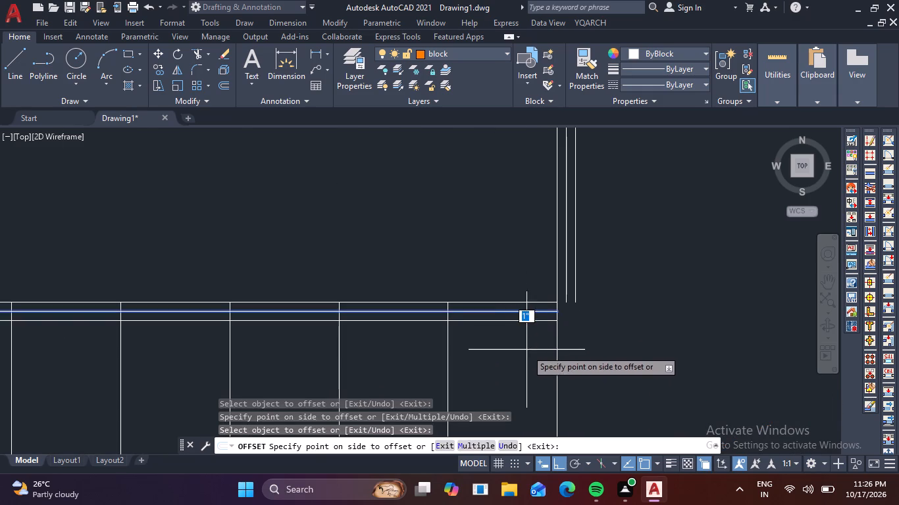
click(528, 358)
Offset the stairwell rectangle's west side 1" outward, and offset that copy another 1" west.
scroll(528, 359, down, 2)
middle_drag(475, 302, 650, 336)
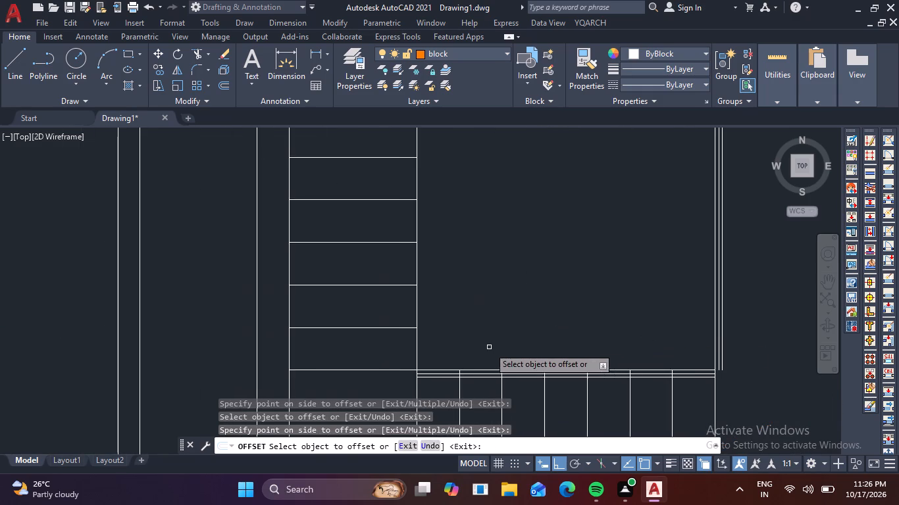
scroll(487, 333, down, 1)
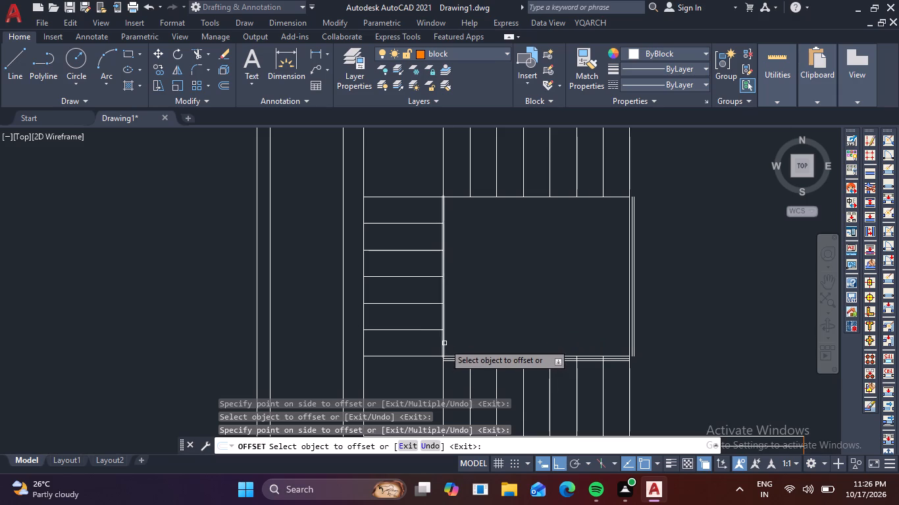
click(444, 341)
click(418, 345)
scroll(442, 345, up, 2)
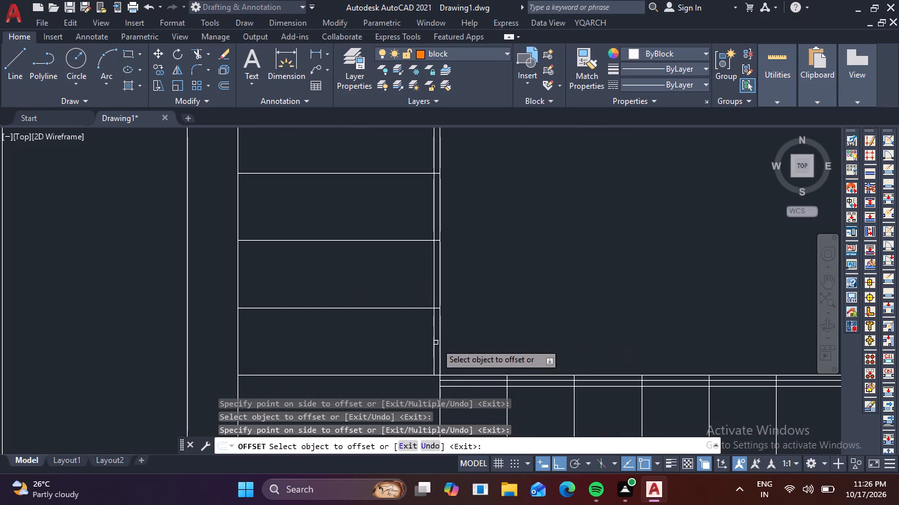
click(434, 342)
click(408, 345)
Offset the stairwell rectangle's north side 1" outward, and offset that copy another 1" north.
scroll(451, 342, down, 3)
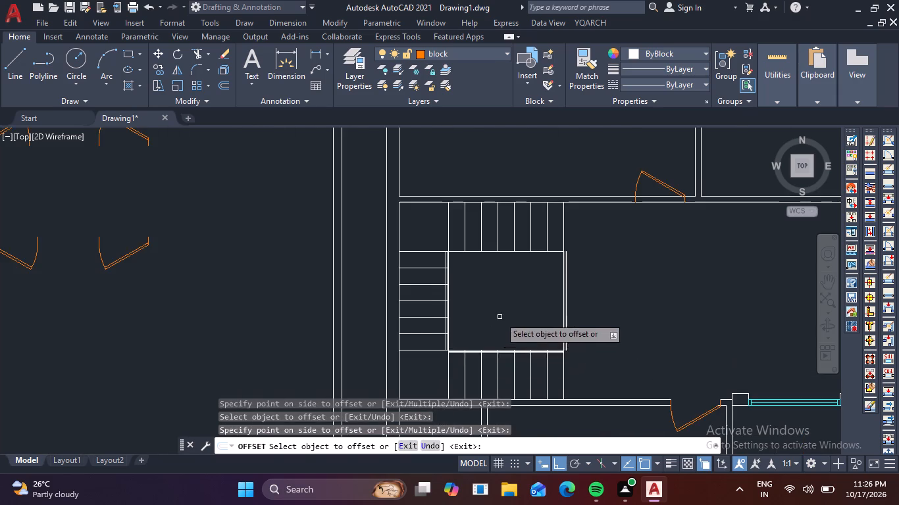
middle_drag(507, 319, 489, 406)
scroll(498, 347, up, 3)
click(504, 320)
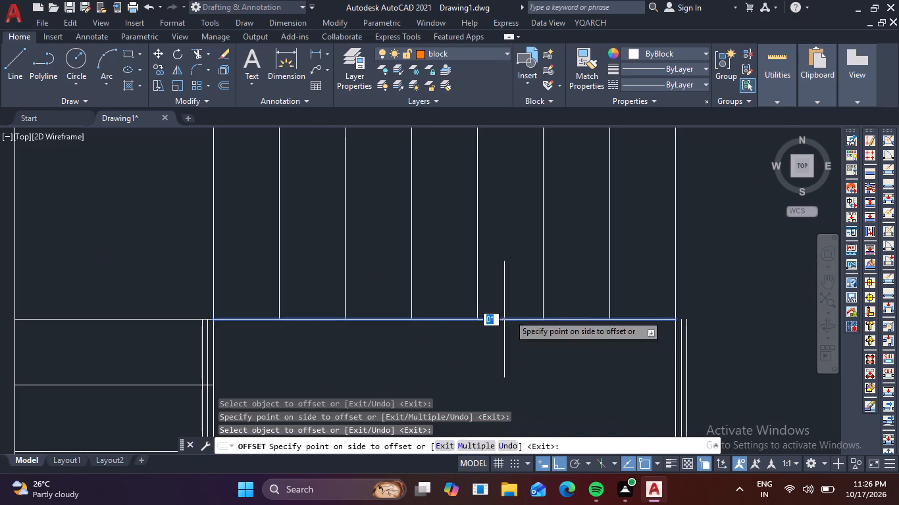
click(534, 279)
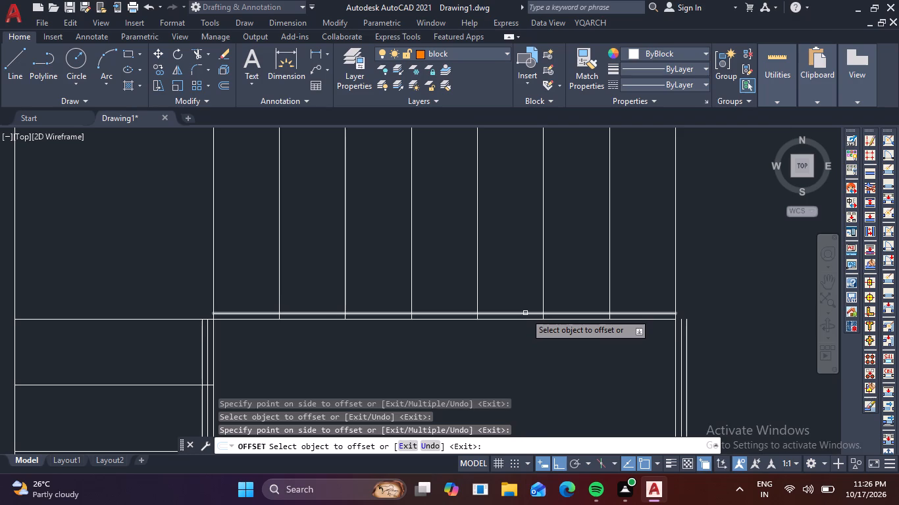
click(525, 313)
click(543, 285)
key(Escape)
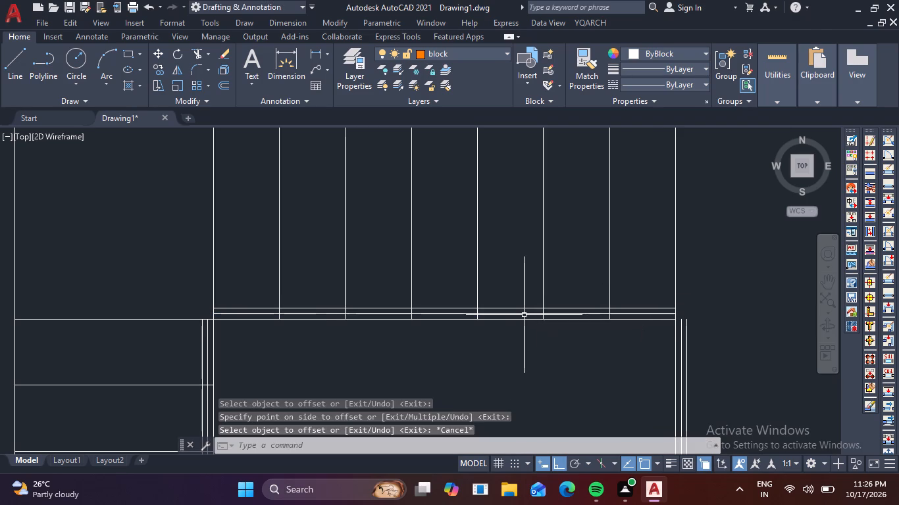
Using multiple Fillet, join the outermost offset lines at the stairwell's northeast corner, and the stairwell's north edge with the first east offset.
key(f)
key(space)
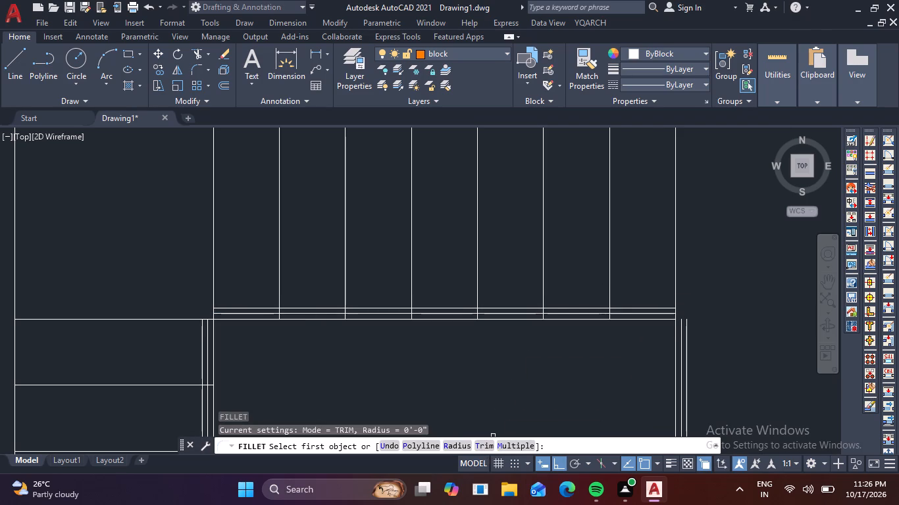
click(511, 447)
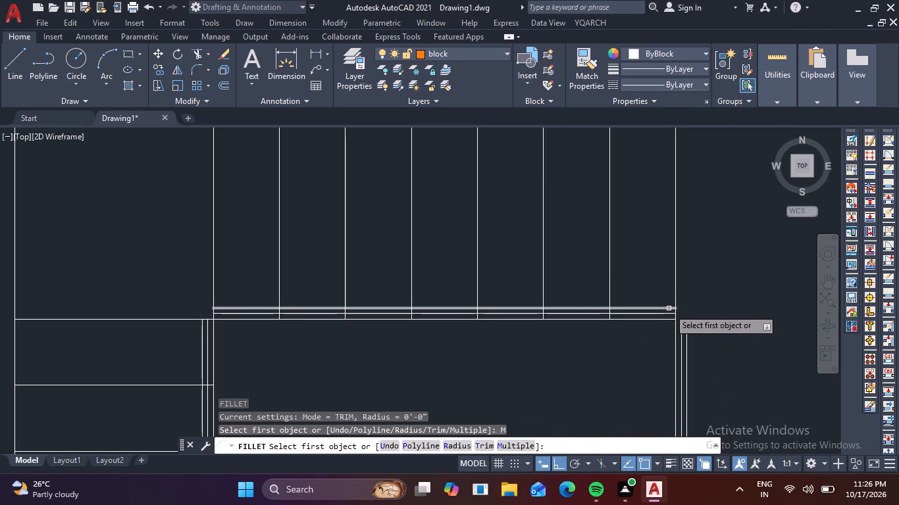
click(669, 308)
click(686, 334)
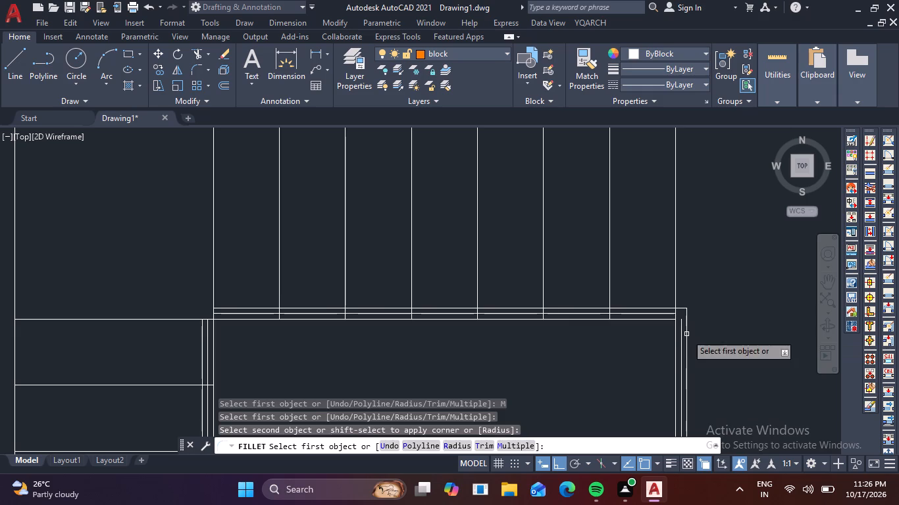
click(658, 321)
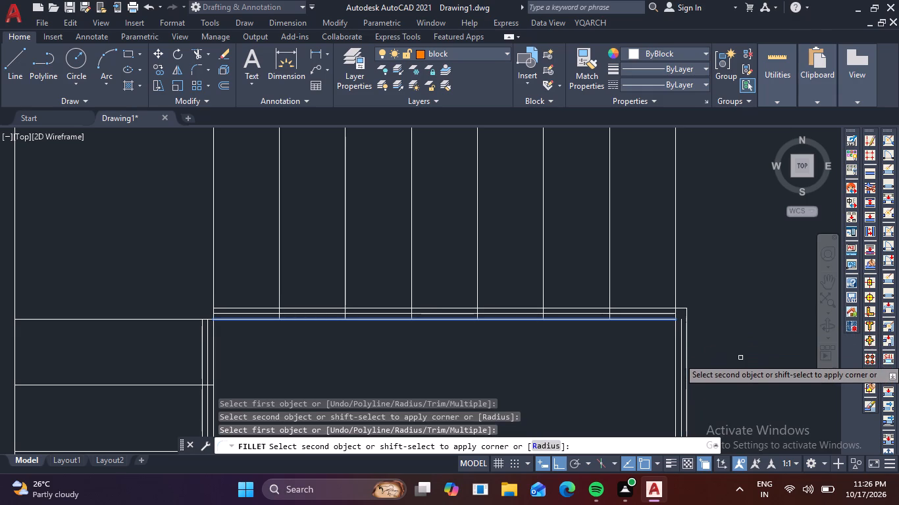
click(679, 332)
Fillet the middle pair and the outer pair of railing offset lines into square corners at the stairwell's southeast corner.
scroll(727, 343, down, 3)
middle_drag(721, 366, 630, 192)
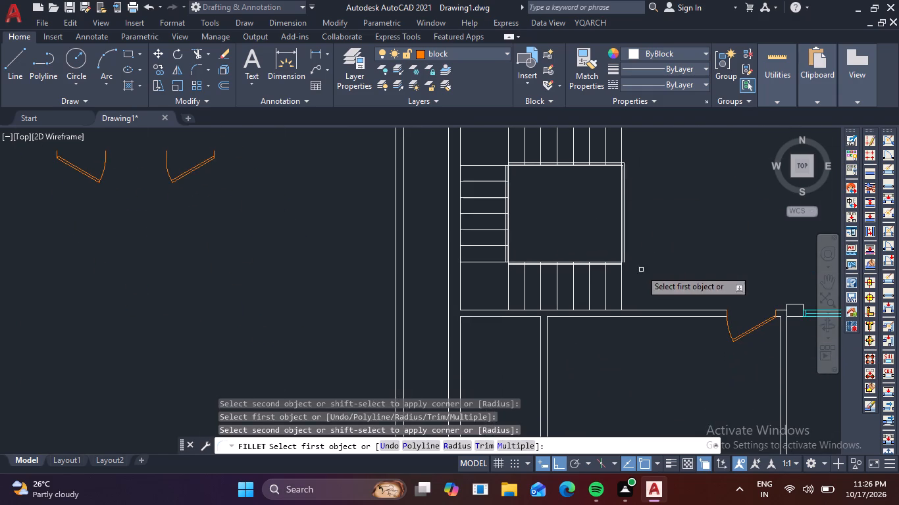
scroll(627, 278, up, 4)
middle_drag(626, 249, 630, 304)
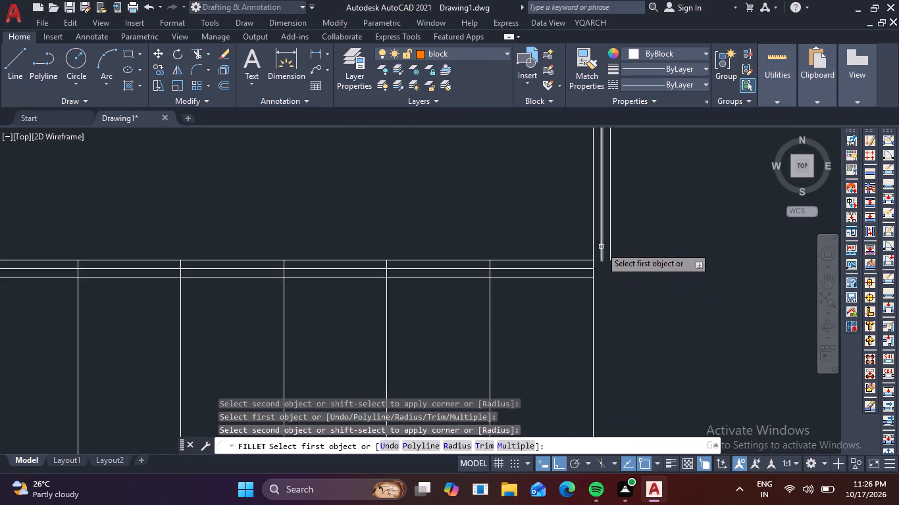
click(602, 247)
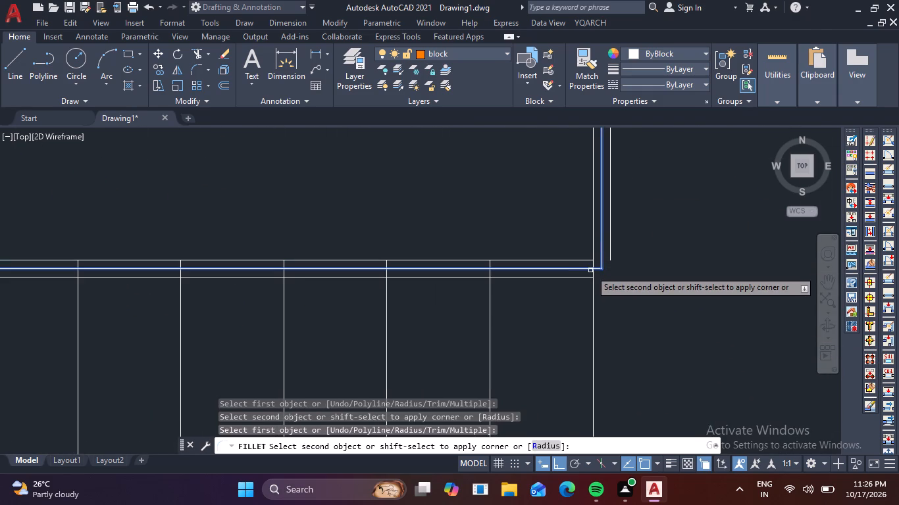
click(590, 270)
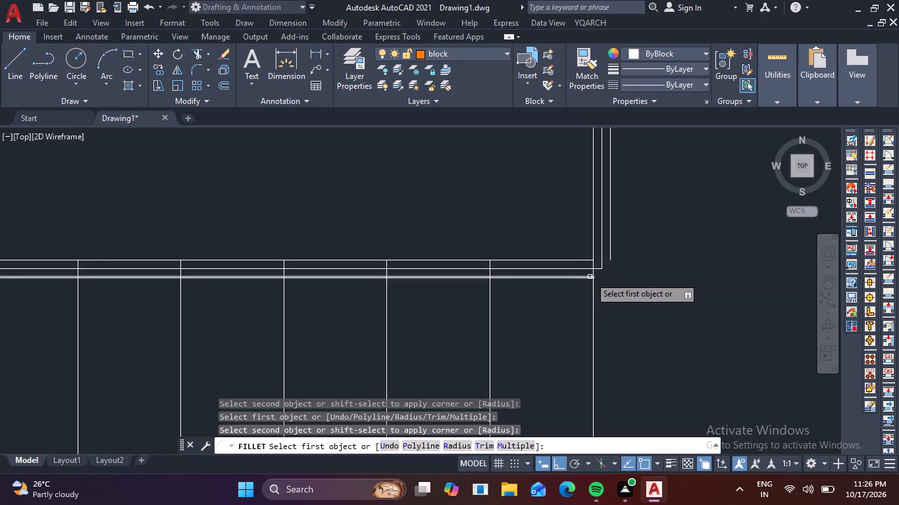
click(590, 277)
click(609, 249)
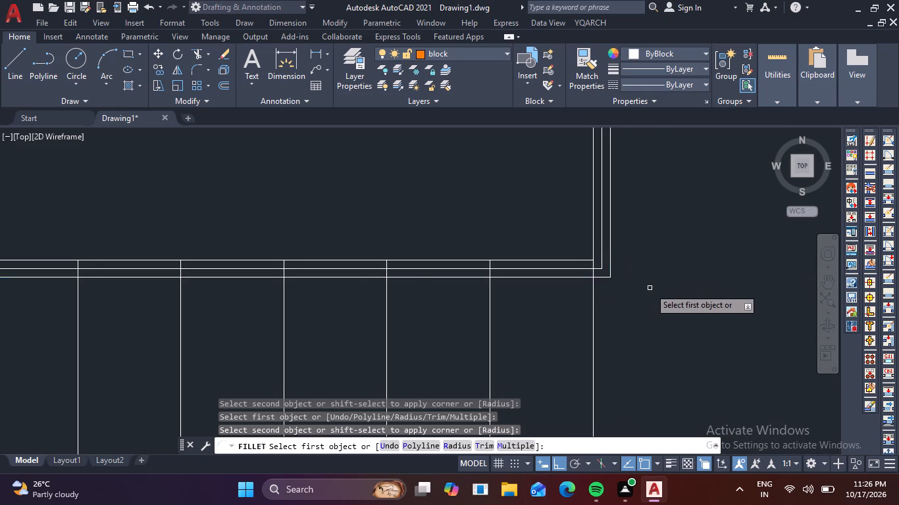
Fillet the middle pair and the outer pair of railing offset lines into square corners at the stairwell's northwest corner.
scroll(650, 288, down, 4)
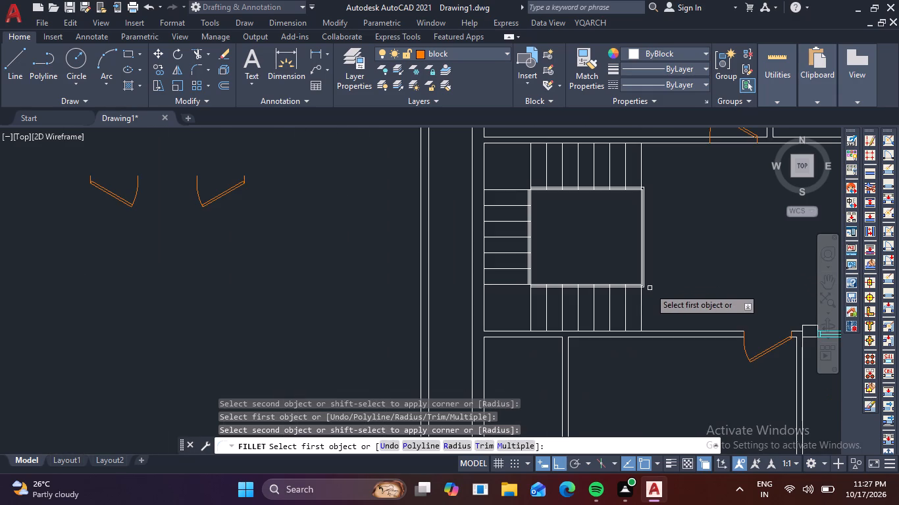
scroll(521, 194, up, 4)
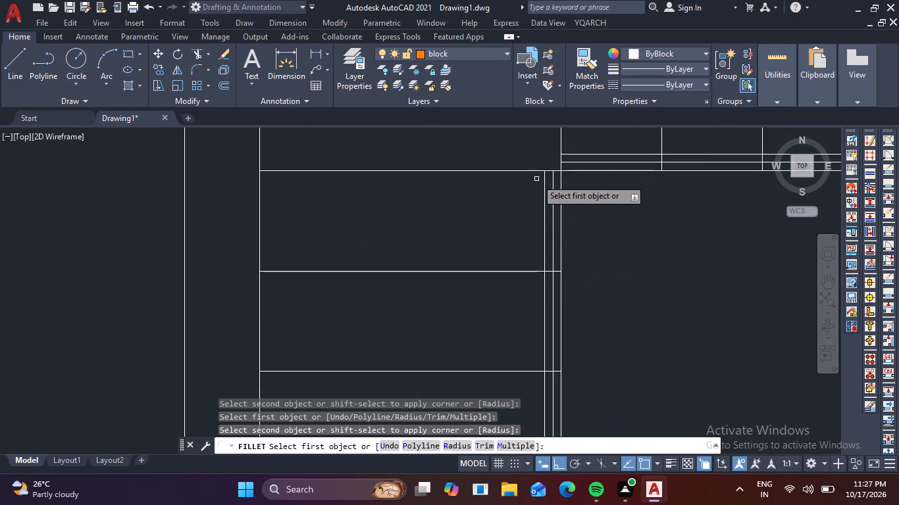
middle_drag(597, 181, 578, 266)
scroll(551, 247, up, 2)
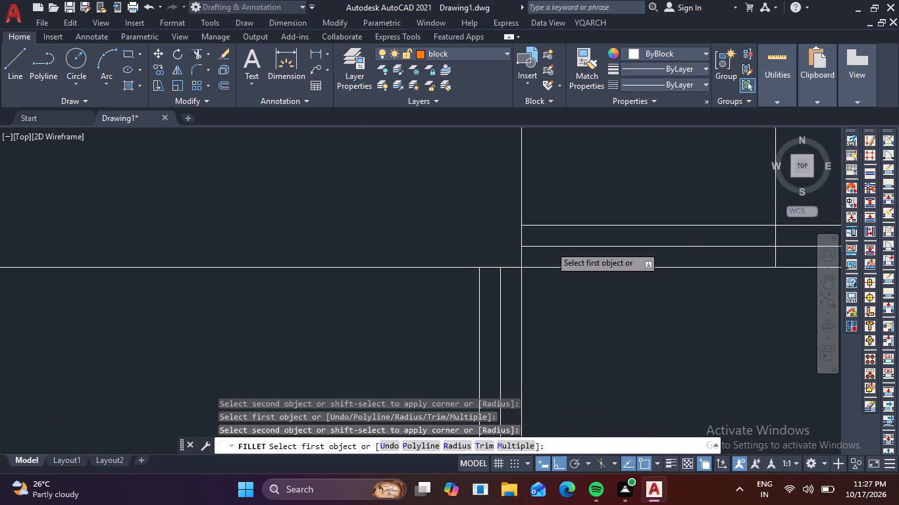
click(550, 246)
click(499, 287)
click(544, 224)
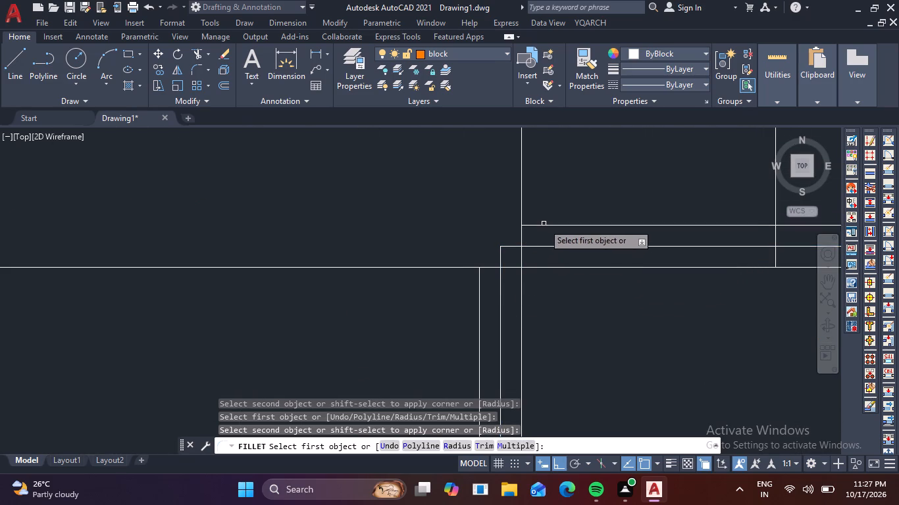
click(480, 295)
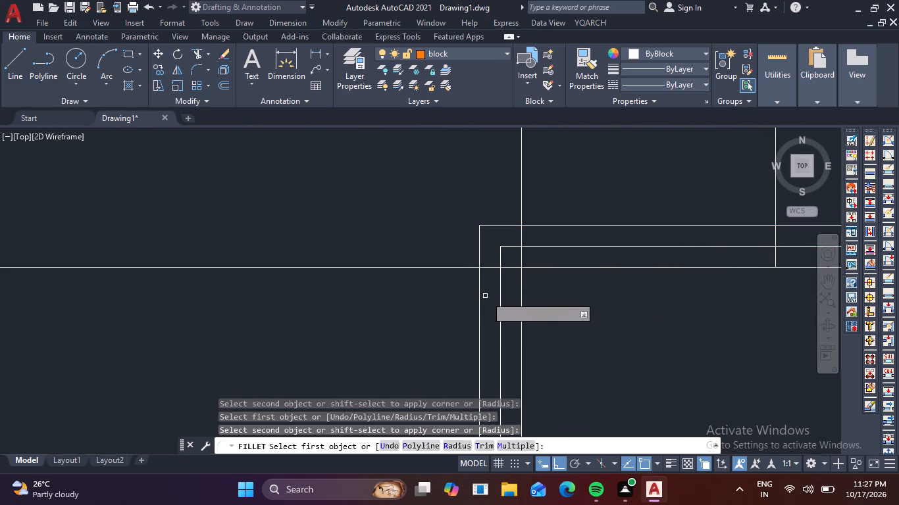
Fillet the middle pair and the outer pair of railing offset lines into square corners at the stairwell's southwest corner.
scroll(501, 288, down, 4)
middle_drag(552, 332, 569, 174)
middle_drag(596, 314, 594, 244)
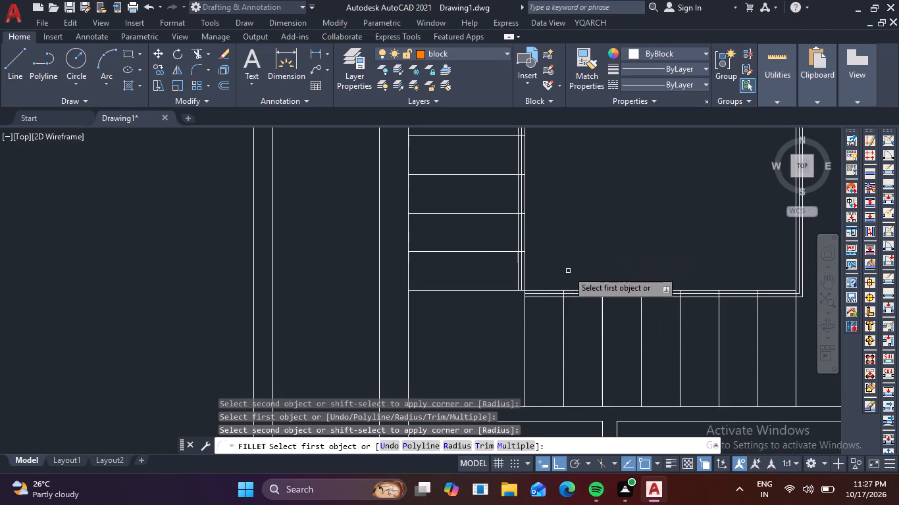
scroll(534, 300, up, 5)
middle_drag(541, 197, 671, 186)
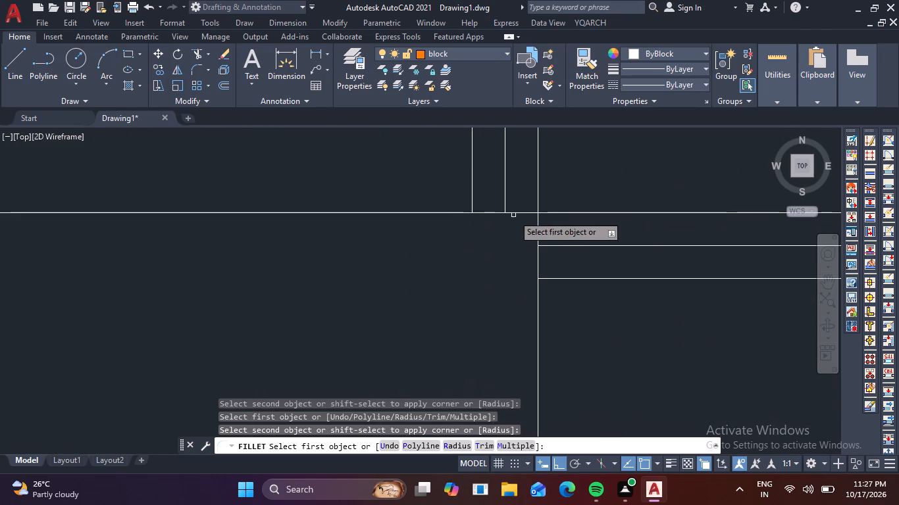
click(505, 199)
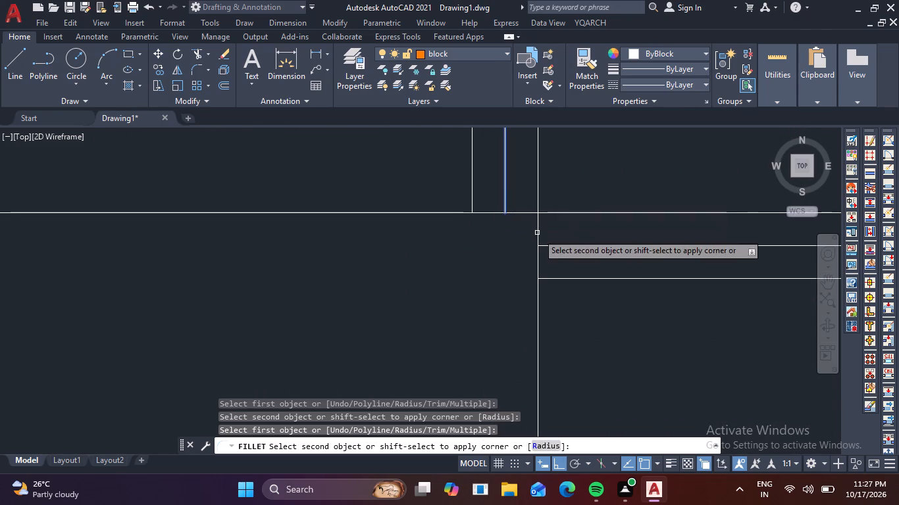
click(563, 245)
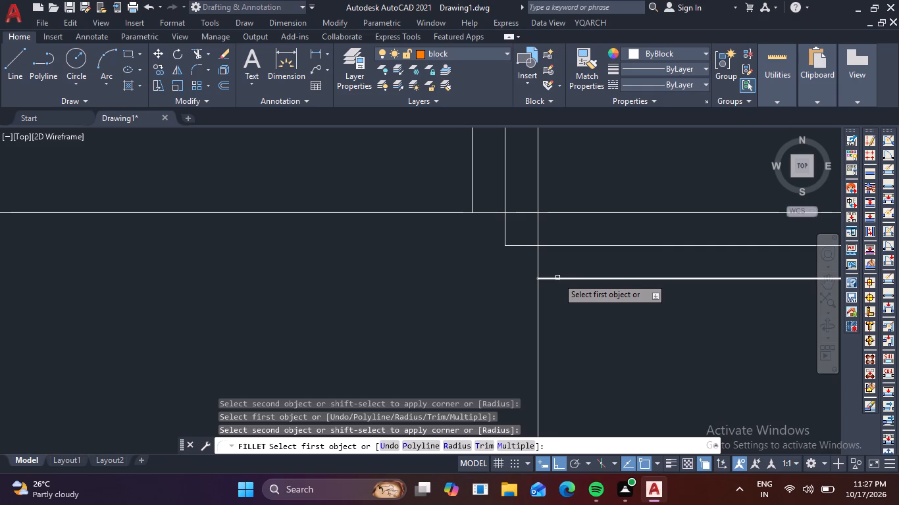
click(557, 277)
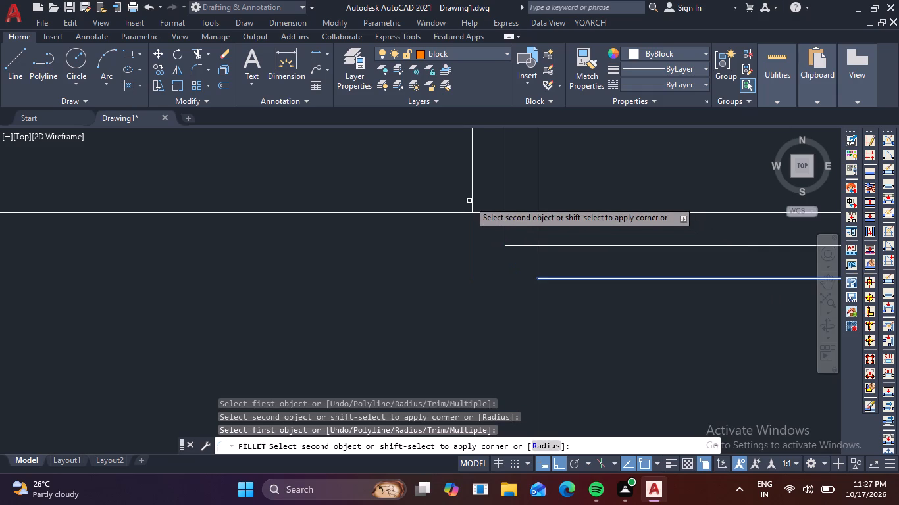
click(474, 205)
key(Escape)
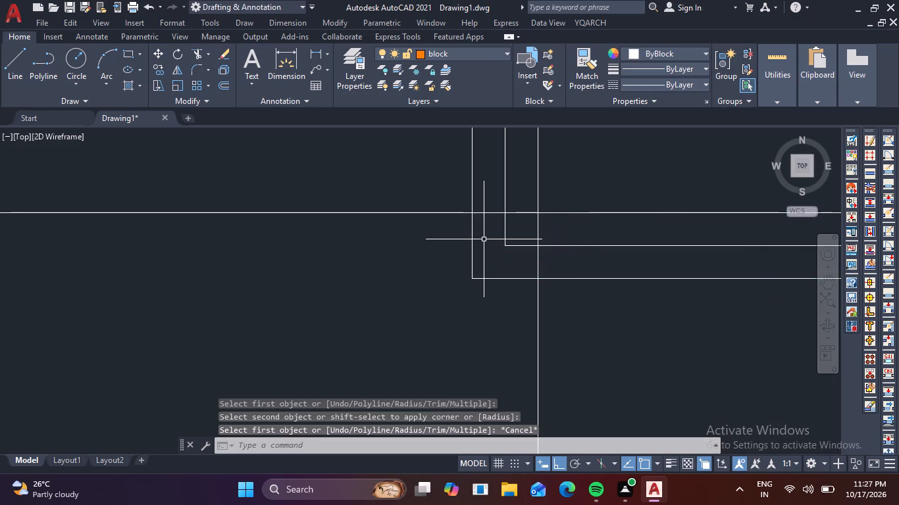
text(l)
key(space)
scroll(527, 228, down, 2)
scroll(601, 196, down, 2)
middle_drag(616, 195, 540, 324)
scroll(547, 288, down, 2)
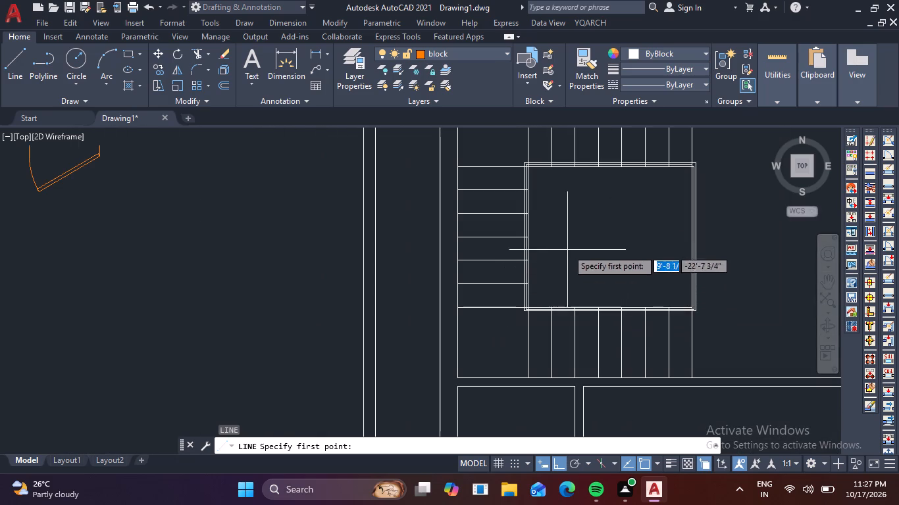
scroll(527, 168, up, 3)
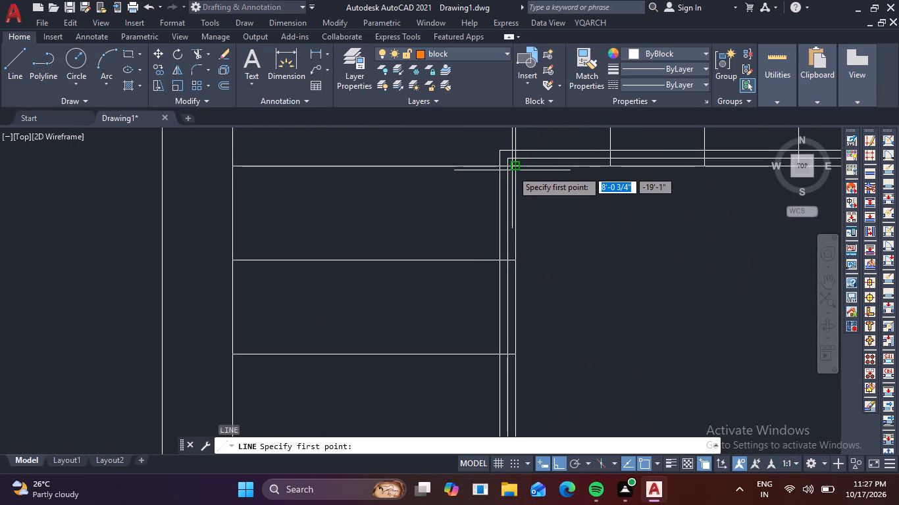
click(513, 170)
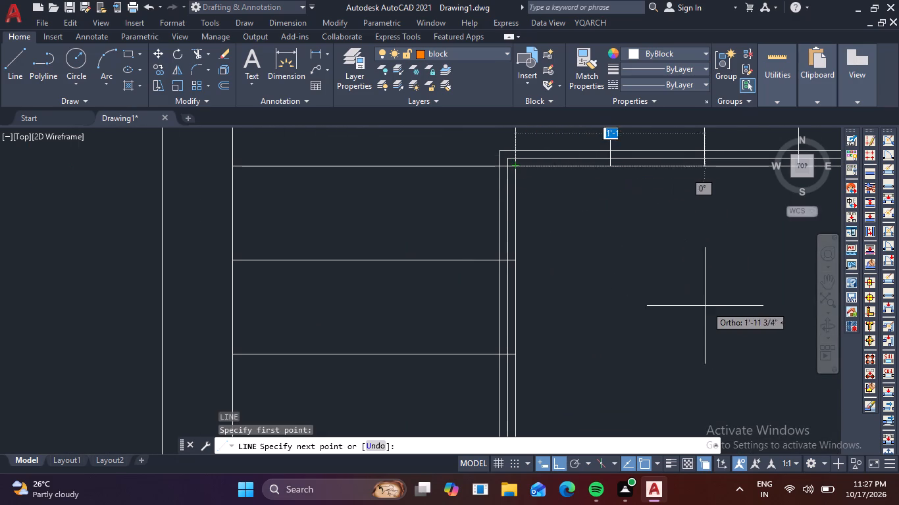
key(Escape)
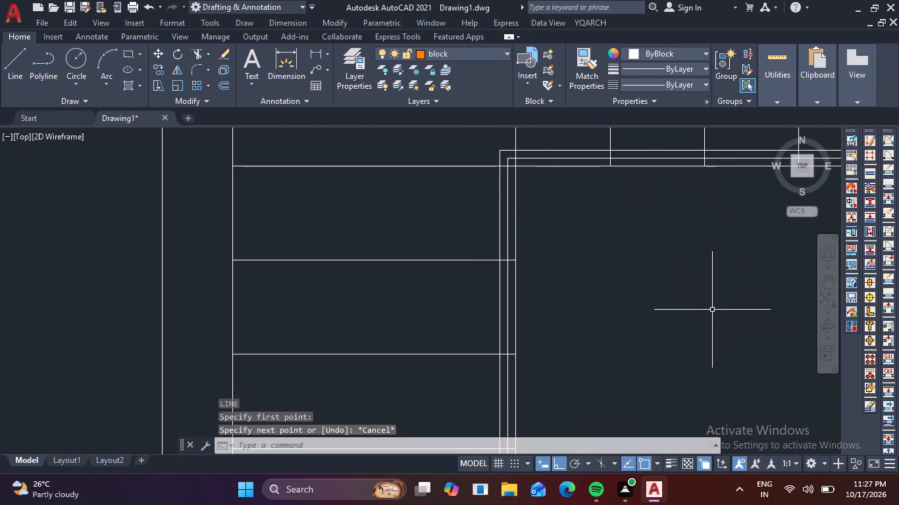
With ortho off, draw a diagonal line across the stairwell rectangle from its inner northwest corner to its inner southeast corner.
text(l)
key(space)
key(F8)
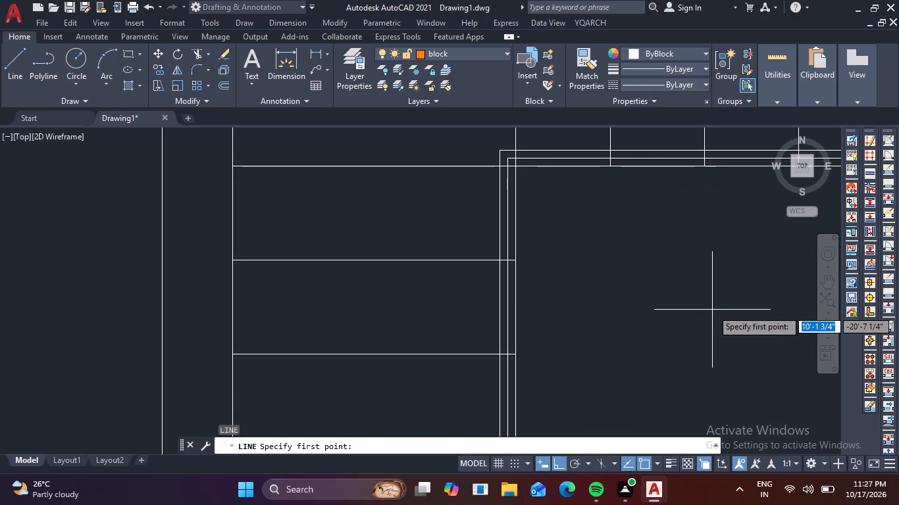
click(516, 163)
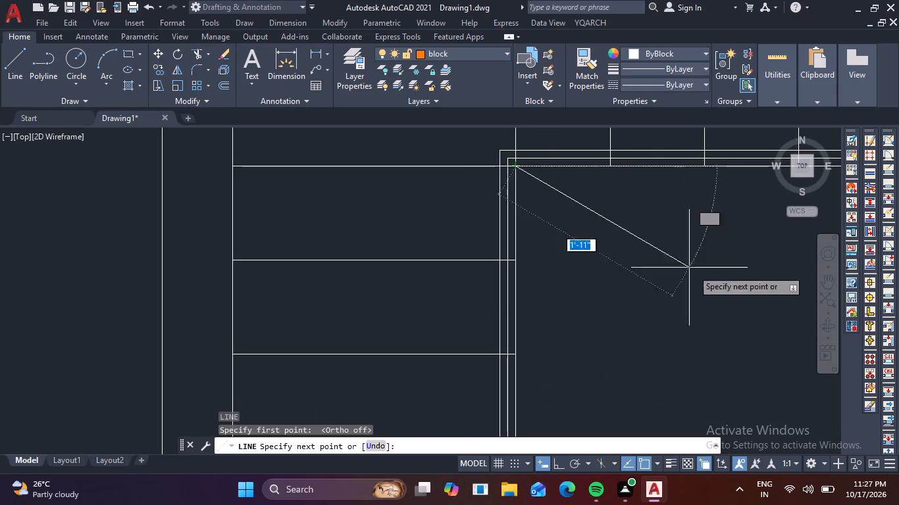
scroll(775, 306, down, 2)
middle_drag(781, 323, 458, 187)
scroll(605, 341, up, 3)
click(607, 334)
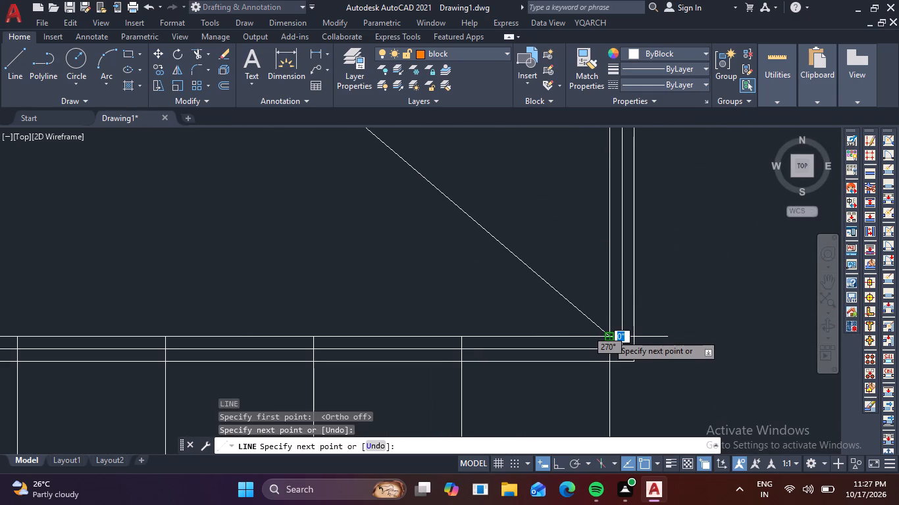
key(space)
Draw the second diagonal line across the stairwell rectangle from its inner southwest corner to its inner northeast corner.
key(space)
scroll(426, 320, down, 2)
middle_drag(414, 308, 604, 318)
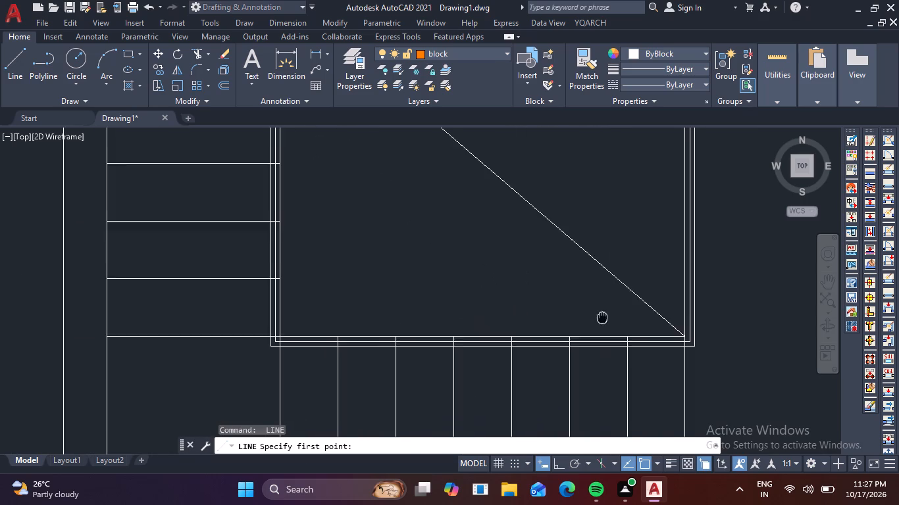
middle_drag(604, 318, 604, 318)
scroll(276, 331, up, 4)
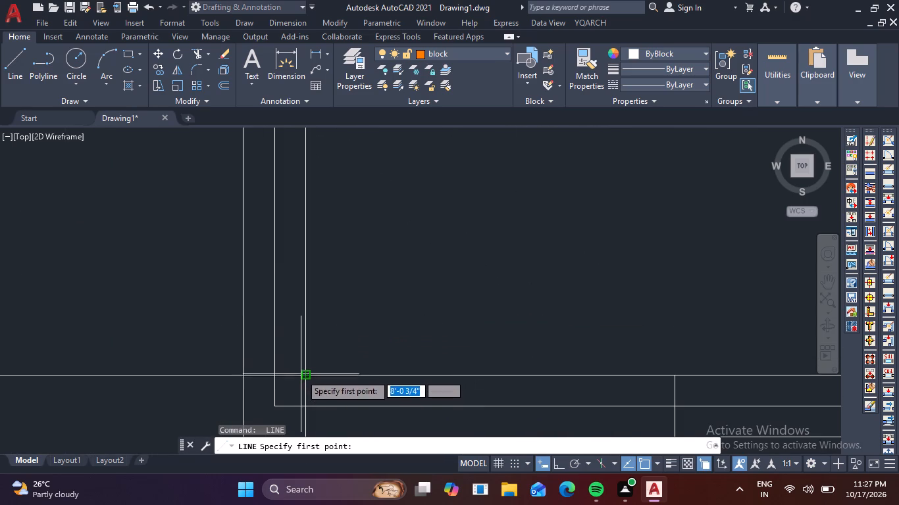
click(301, 373)
scroll(480, 329, down, 4)
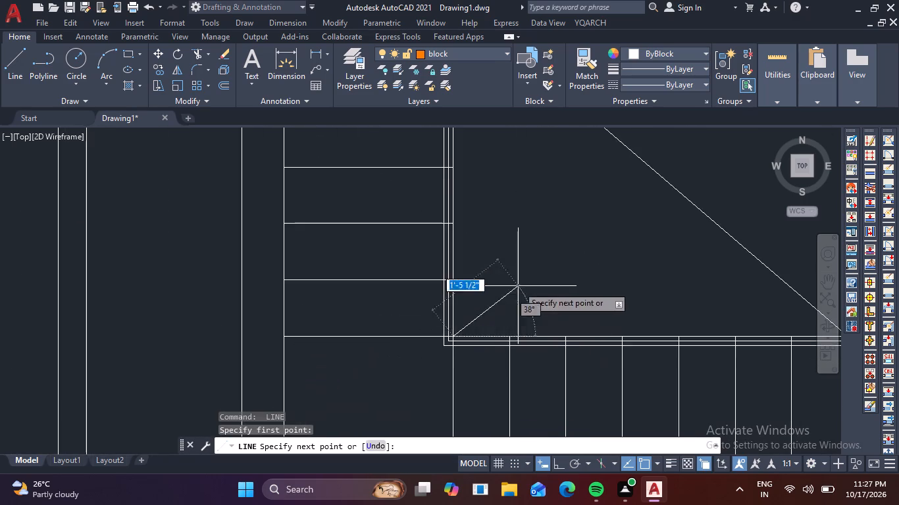
middle_drag(521, 287, 390, 437)
middle_drag(663, 218, 495, 369)
scroll(548, 303, up, 4)
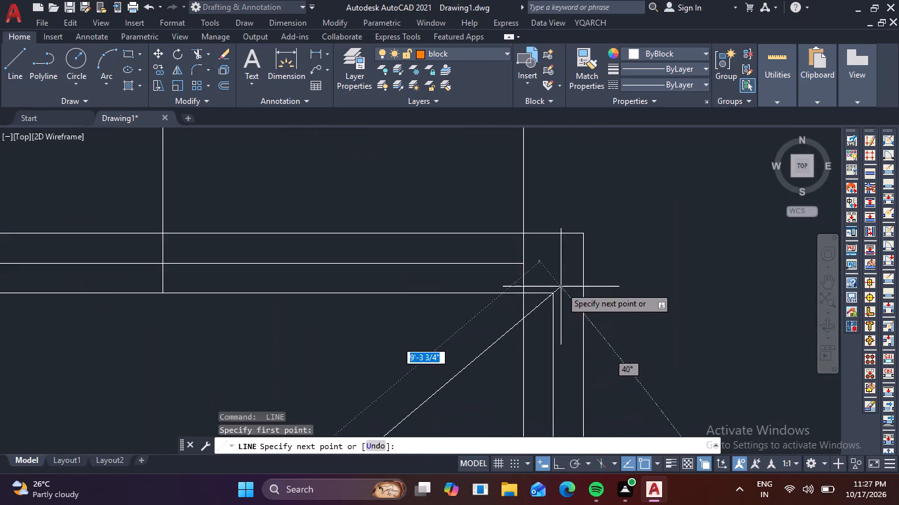
click(523, 295)
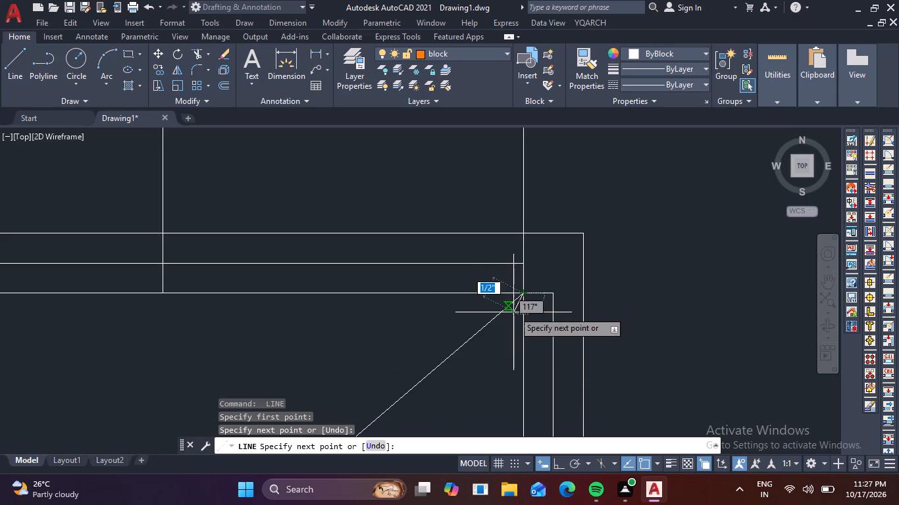
key(Escape)
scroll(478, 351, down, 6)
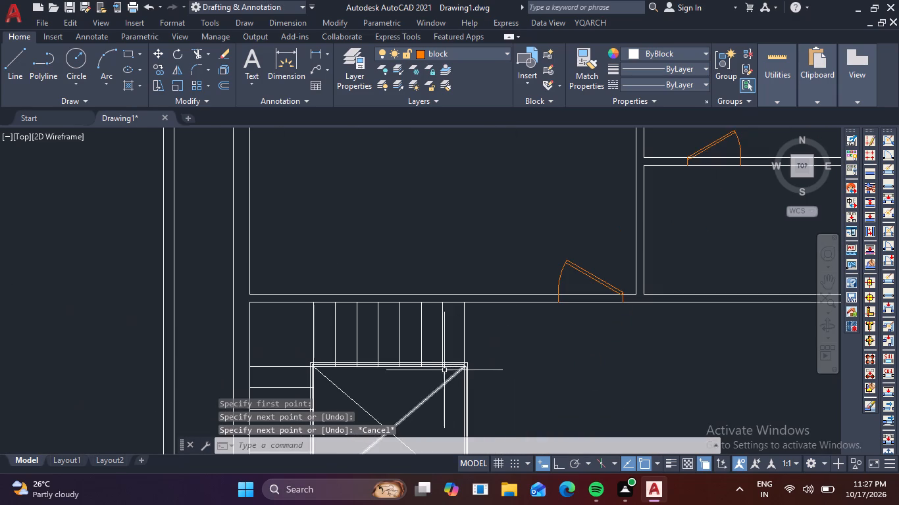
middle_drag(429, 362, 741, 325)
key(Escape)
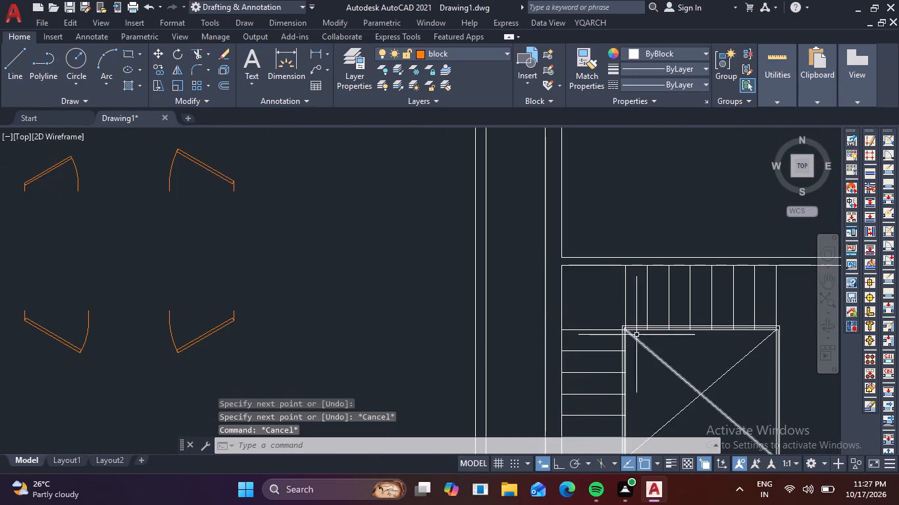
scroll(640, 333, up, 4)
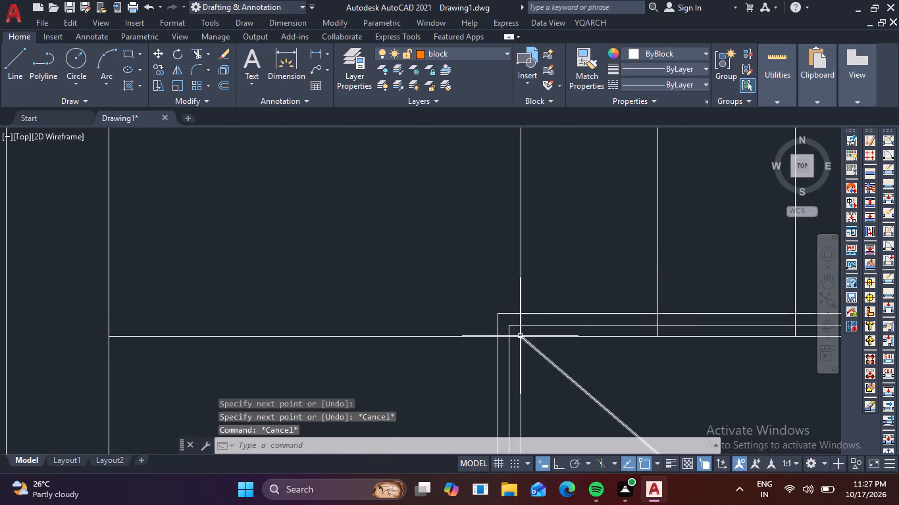
Draw a diagonal line across the stair's corner landing from the stairwell's inner northwest corner to the staircase's outer northwest corner.
key(space)
click(521, 337)
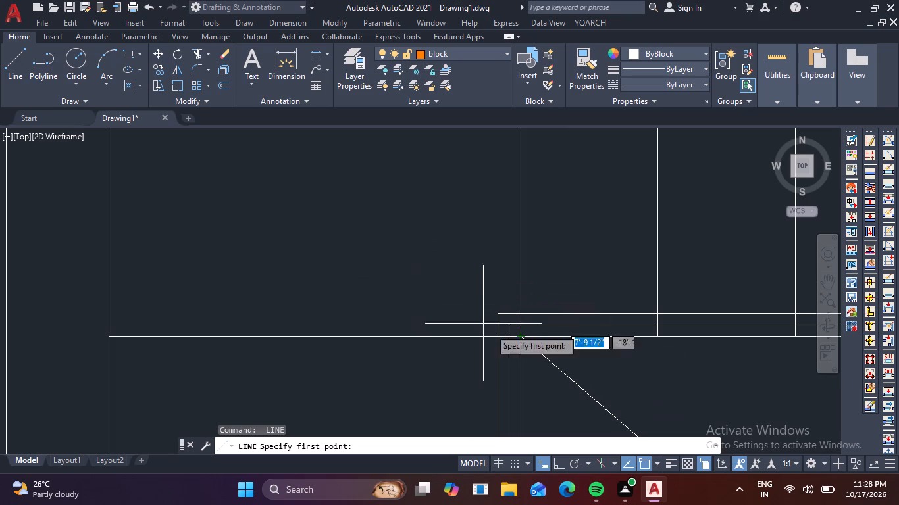
click(522, 335)
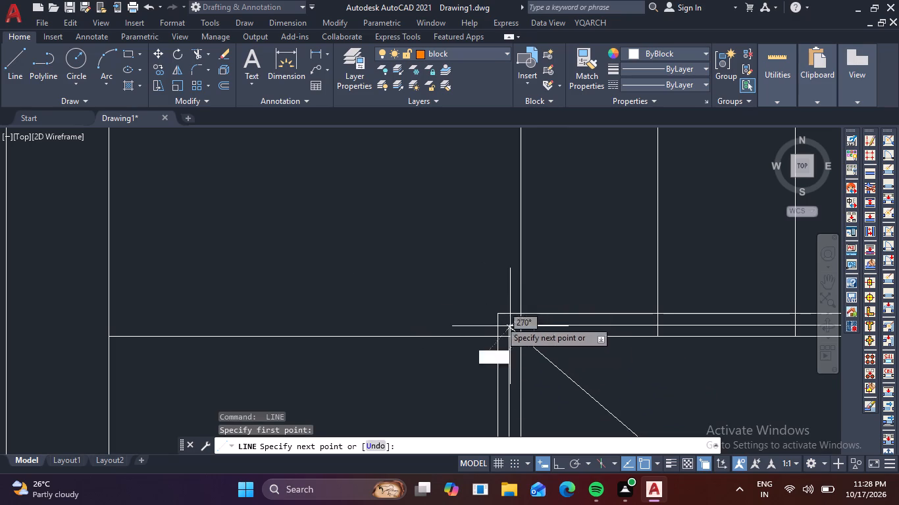
scroll(444, 278, down, 3)
middle_drag(466, 301, 550, 401)
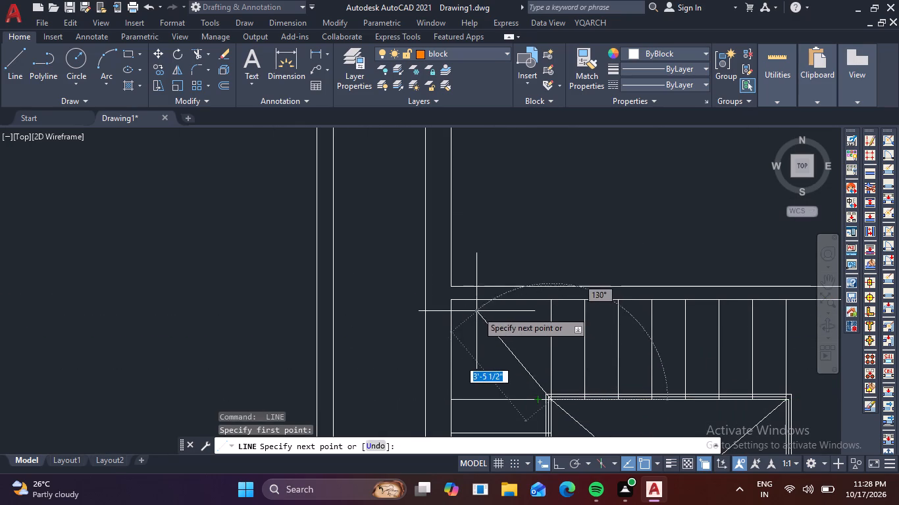
click(451, 301)
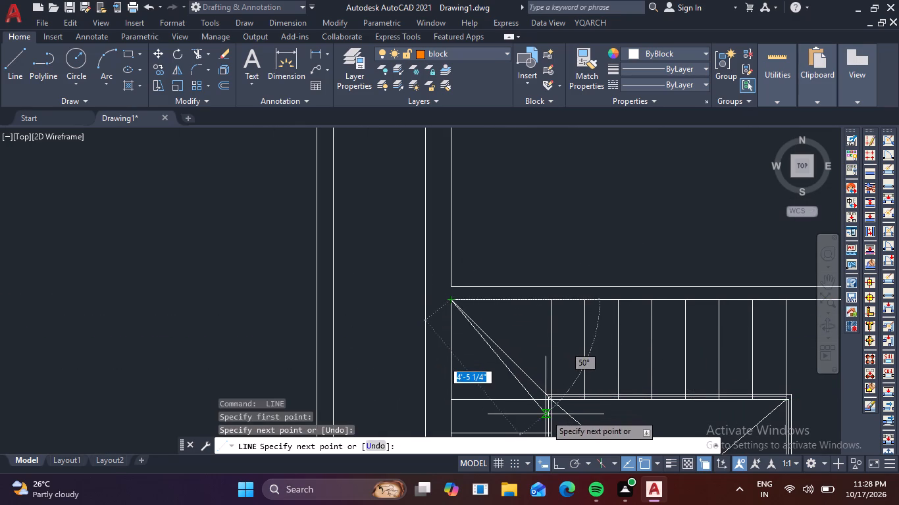
key(Escape)
Draw a V-shaped arrowhead in the southern flight's easternmost tread, from the stairwell corner via the adjacent riser's midpoint to the tread's outer corner.
scroll(550, 418, down, 2)
middle_drag(607, 442, 559, 281)
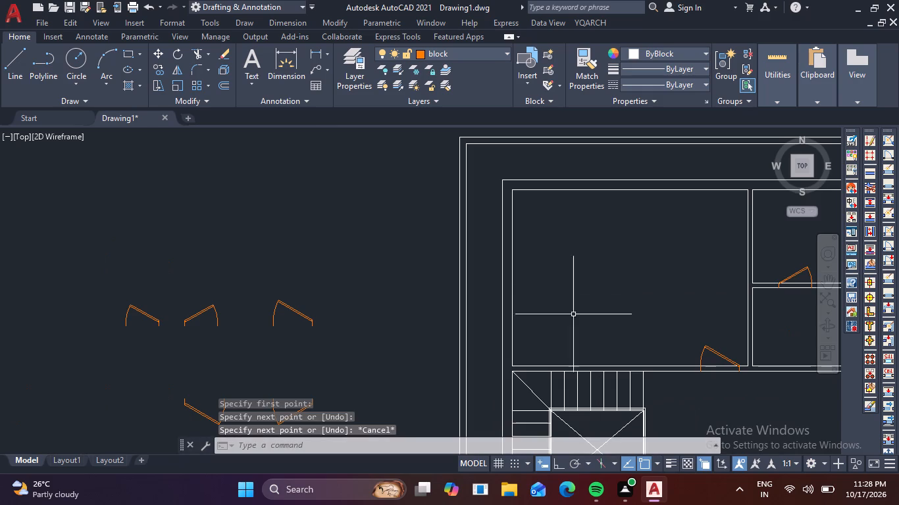
middle_drag(580, 377, 626, 165)
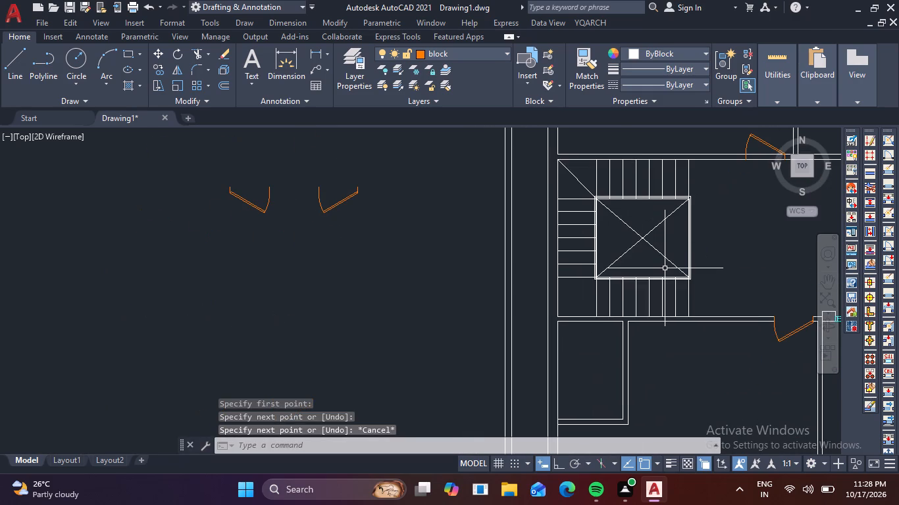
scroll(690, 304, up, 2)
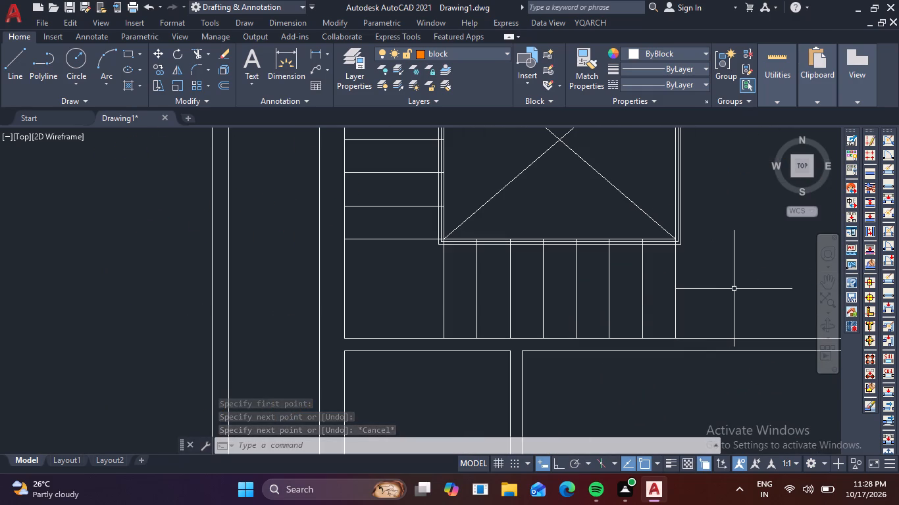
middle_drag(727, 283, 657, 220)
scroll(640, 206, up, 2)
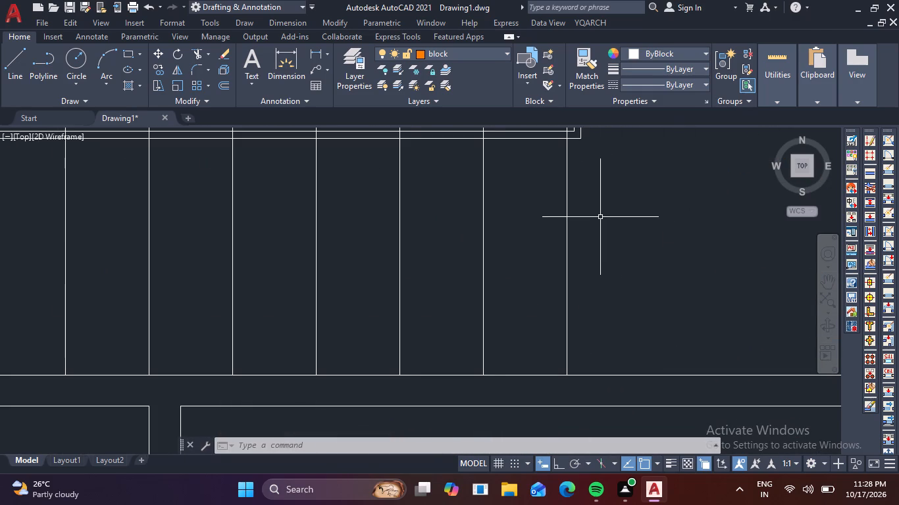
key(space)
middle_drag(617, 198, 600, 247)
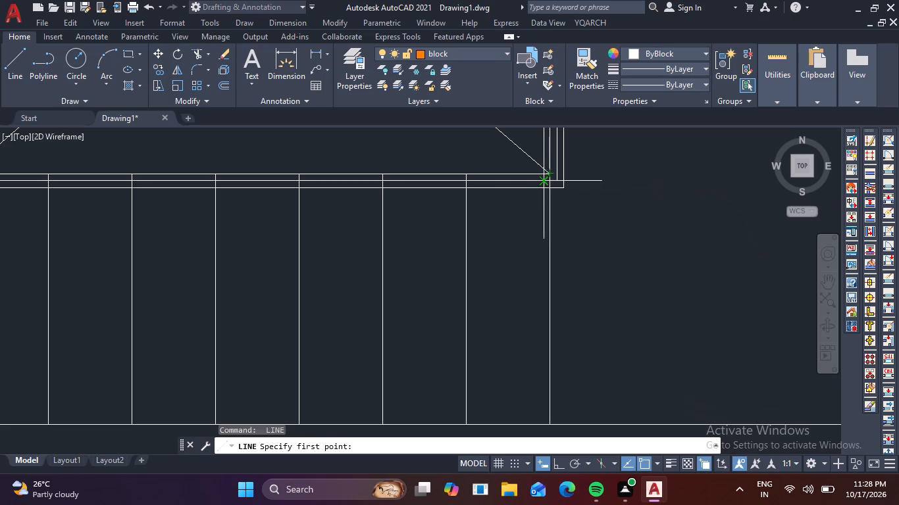
click(551, 174)
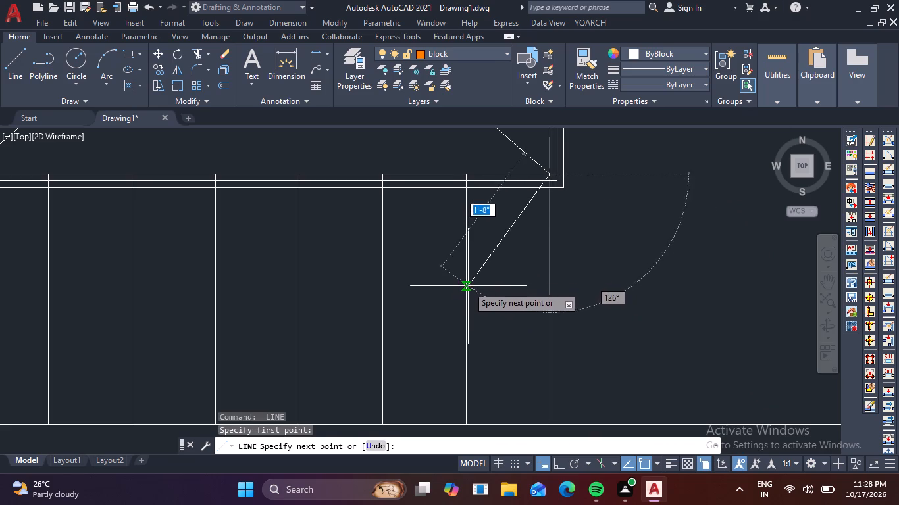
click(465, 297)
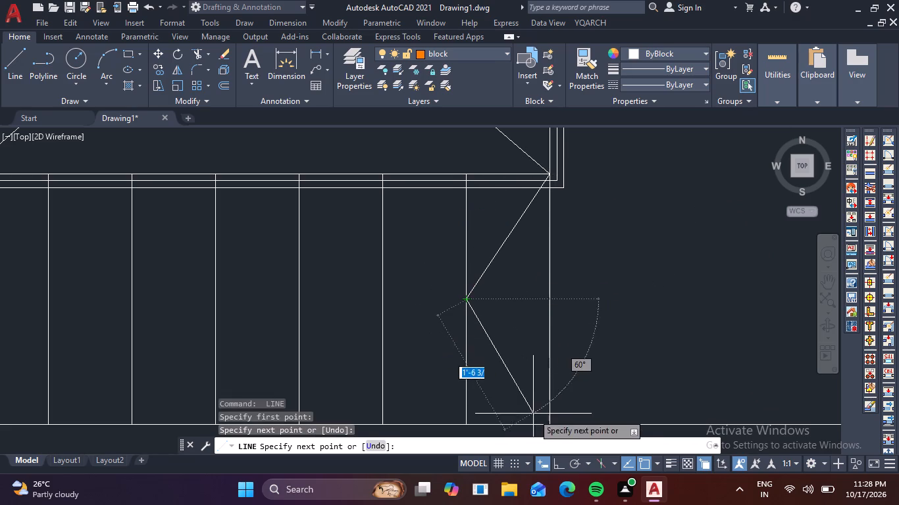
click(547, 425)
key(space)
Draw a matching V-shaped arrowhead in the northern flight's easternmost tread, from its outer corner via the adjacent riser's midpoint to the stairwell corner.
scroll(603, 364, down, 3)
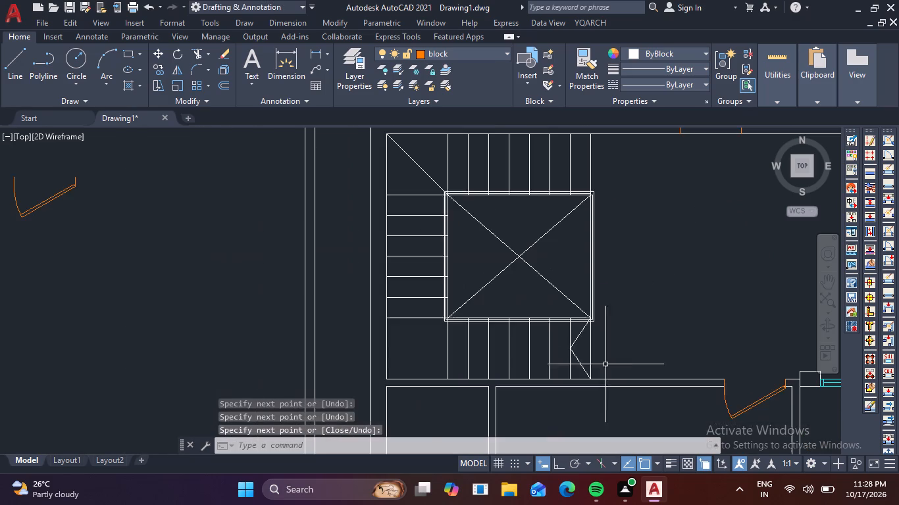
middle_drag(646, 337, 644, 377)
middle_drag(627, 220, 613, 268)
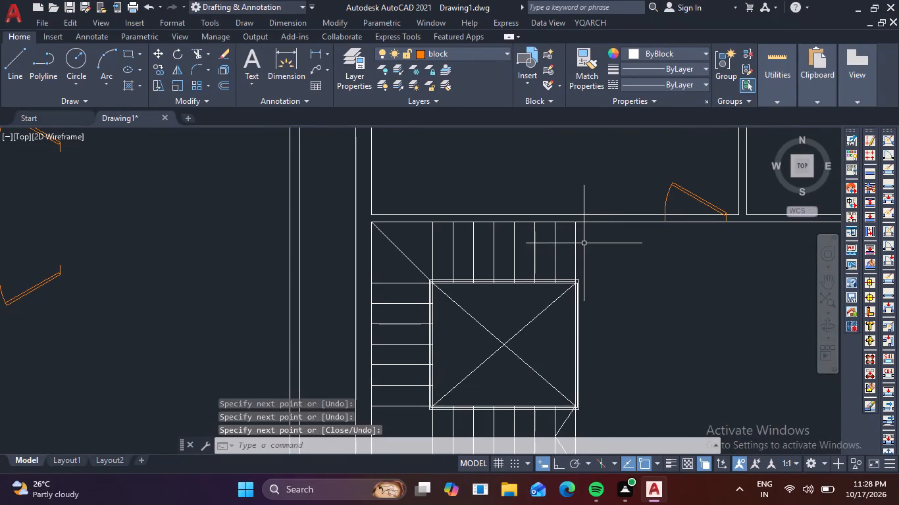
scroll(542, 226, up, 3)
scroll(690, 233, down, 1)
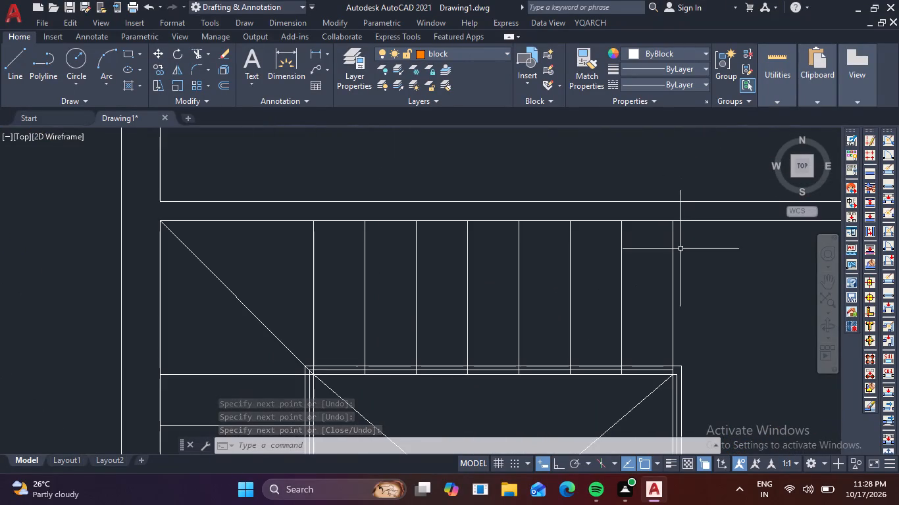
middle_drag(681, 249, 661, 222)
key(space)
click(650, 199)
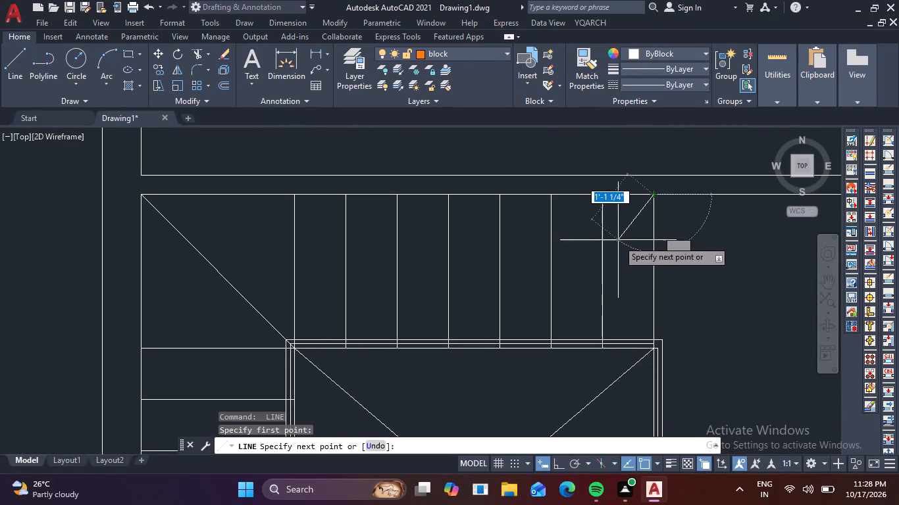
click(600, 271)
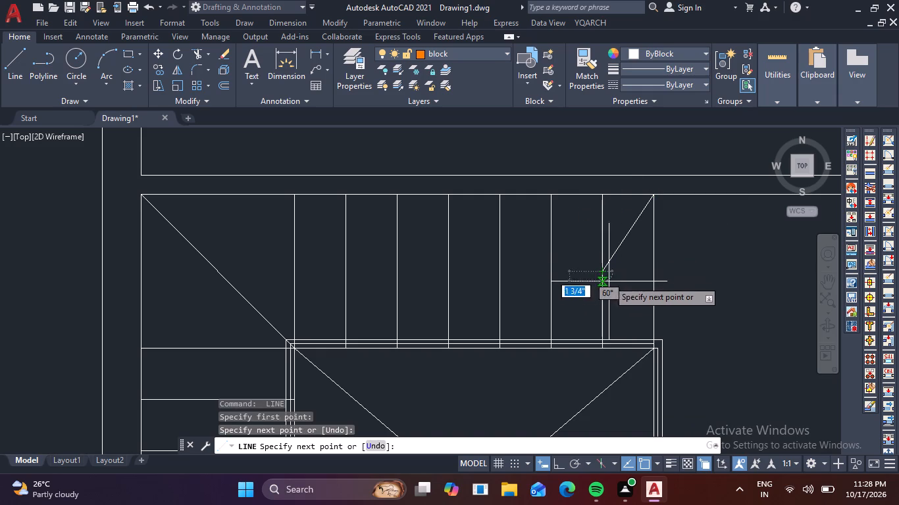
scroll(649, 353, up, 4)
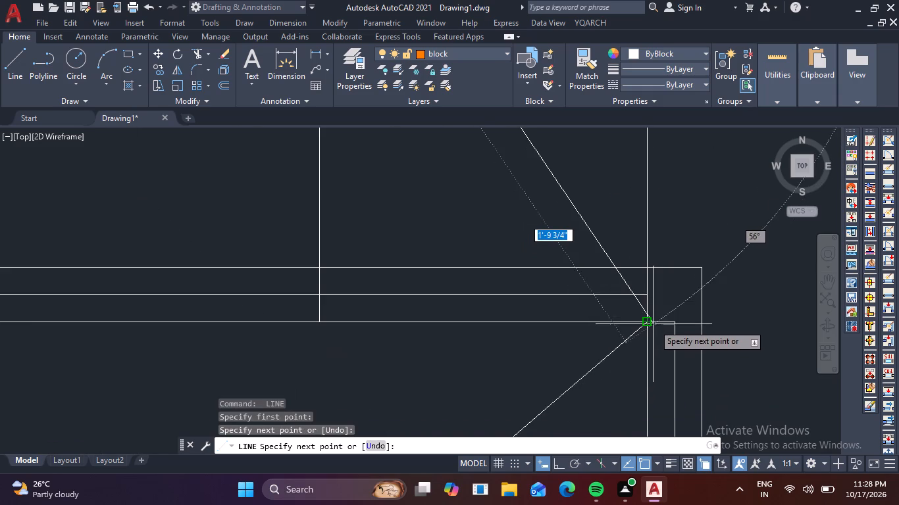
click(644, 322)
key(Escape)
Add multiline text reading UP just east of the southern flight's arrowhead.
scroll(671, 337, down, 2)
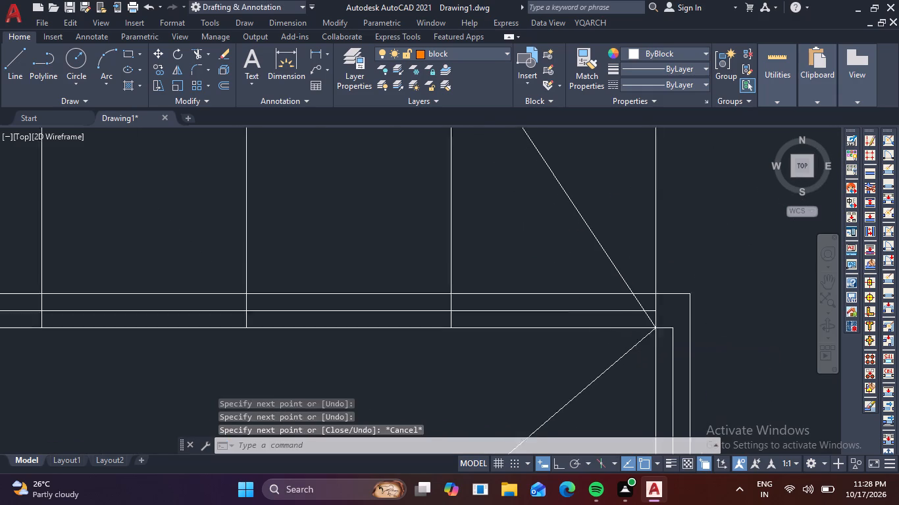
scroll(671, 337, down, 2)
scroll(752, 339, down, 3)
middle_drag(761, 355, 659, 237)
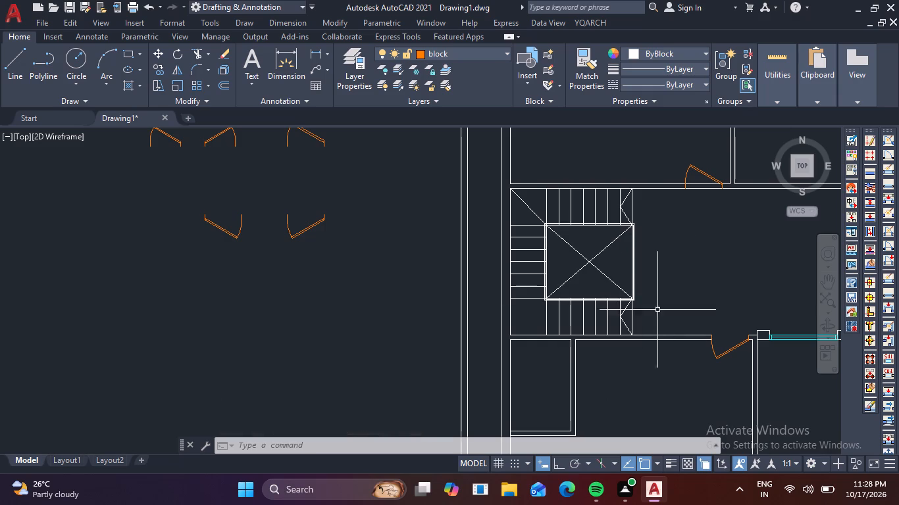
click(251, 66)
scroll(652, 297, up, 3)
middle_drag(615, 321, 571, 194)
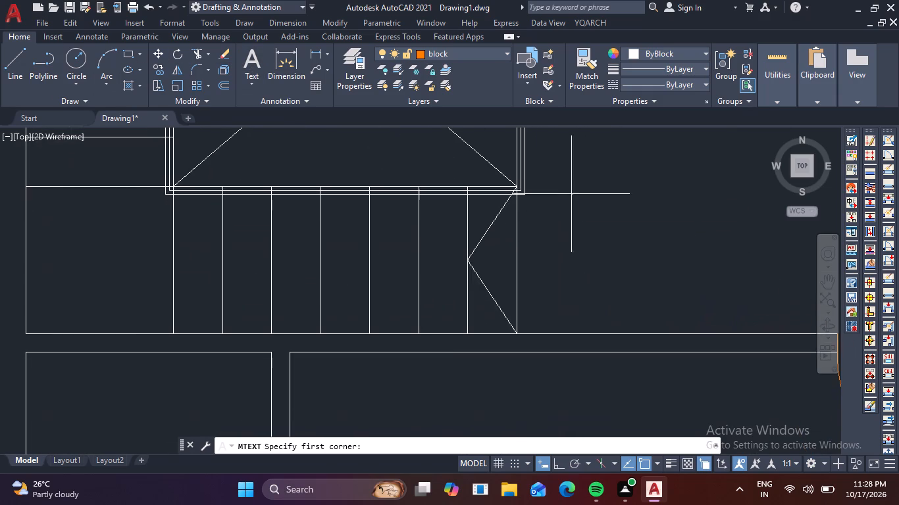
click(526, 233)
click(623, 303)
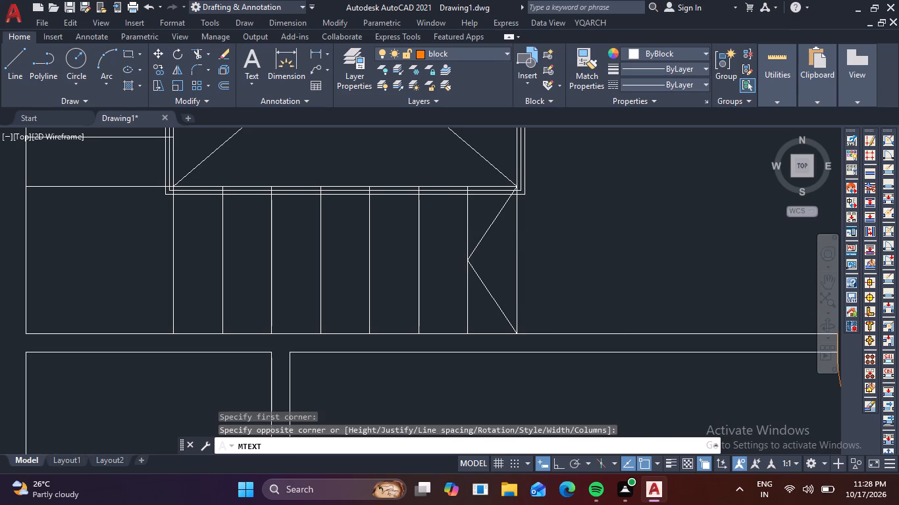
text(up)
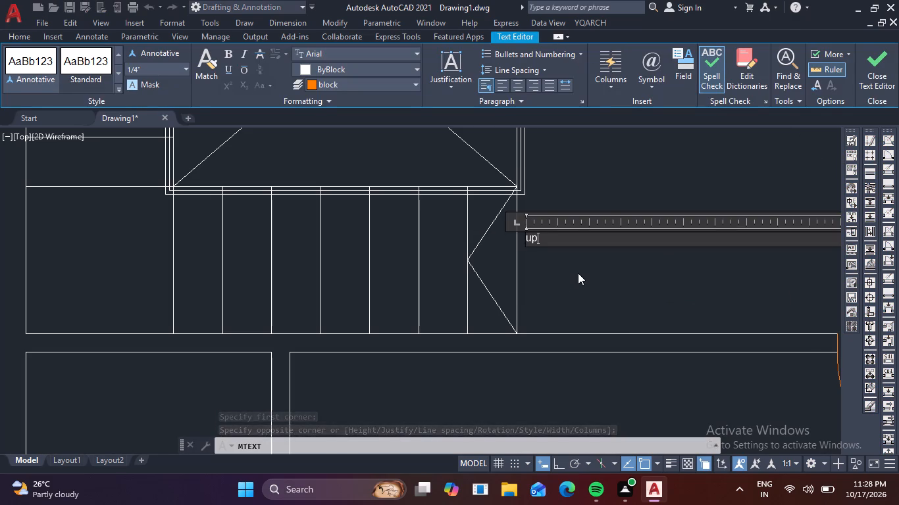
key(BackSpace)
key(equal)
key(BackSpace)
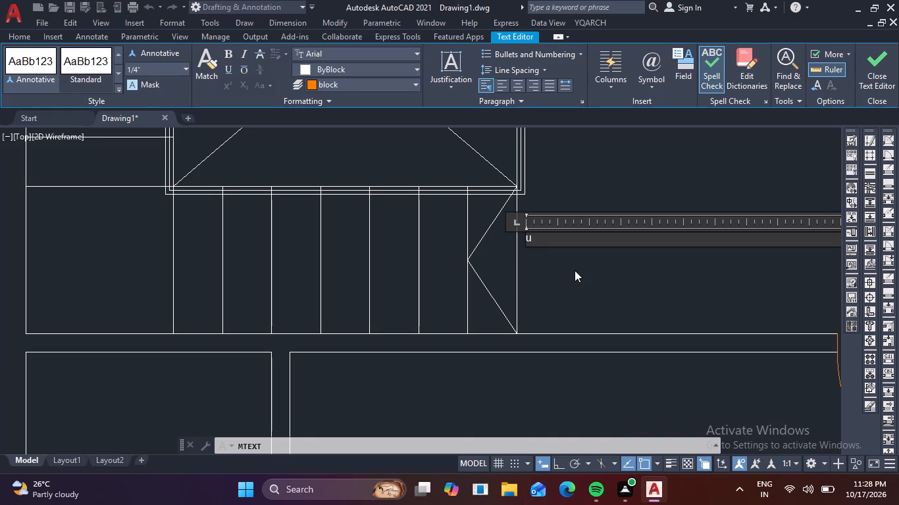
text(up)
key(BackSpace)
key(BackSpace)
key(BackSpace)
key(BackSpace)
key(BackSpace)
key(BackSpace)
key(BackSpace)
key(BackSpace)
key(BackSpace)
key(BackSpace)
key(BackSpace)
text(up)
key(BackSpace)
key(BackSpace)
key(BackSpace)
key(BackSpace)
key(u)
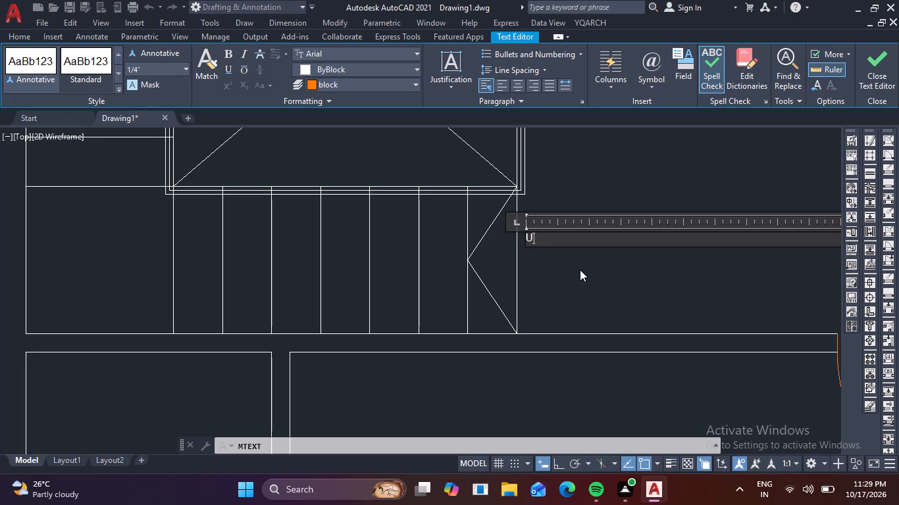
key(p)
Set the UP text's height to 4" and finish editing it.
drag(555, 239, 472, 239)
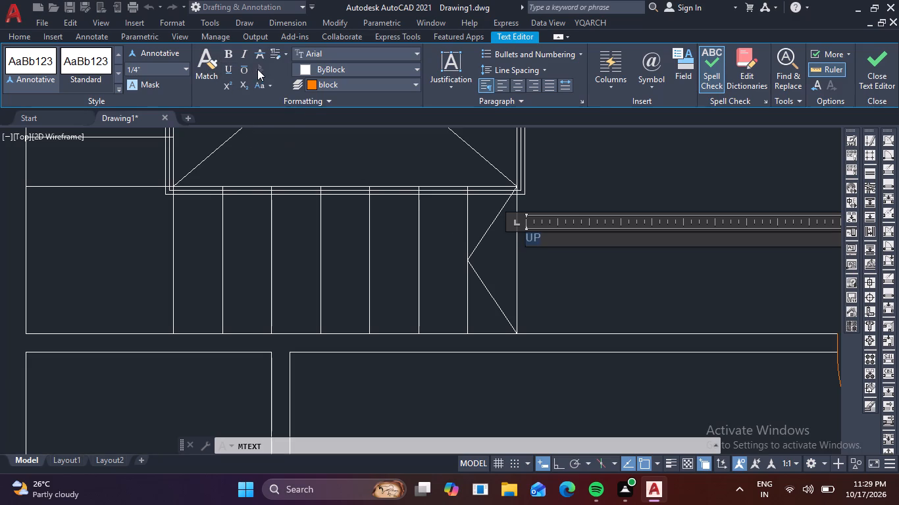
click(169, 71)
key(BackSpace)
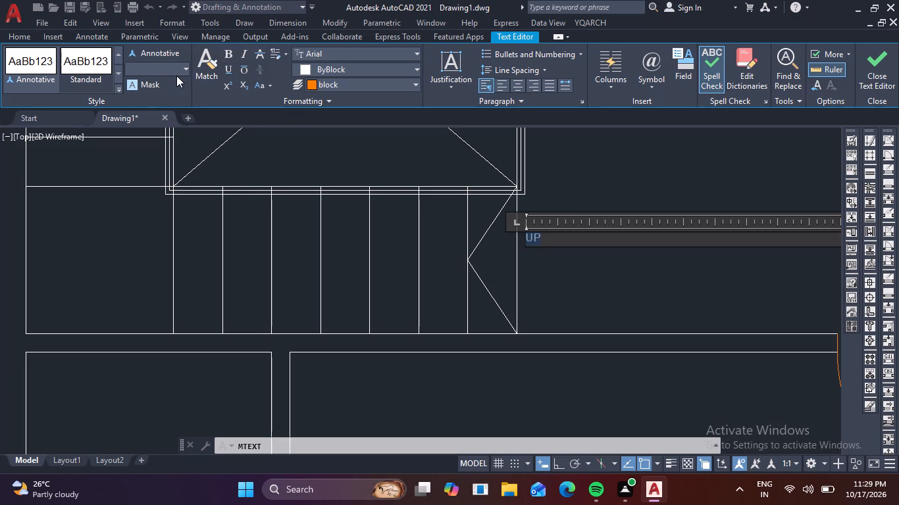
key(4)
key(Return)
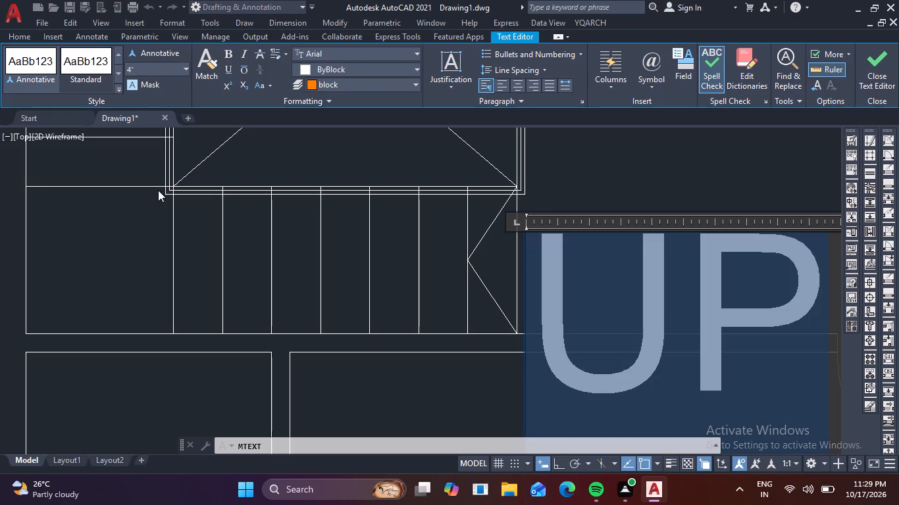
click(116, 255)
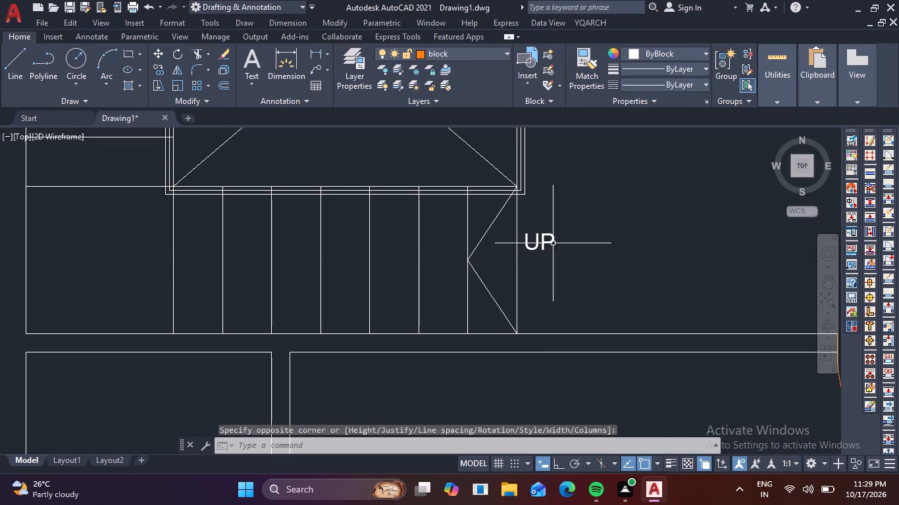
Move the UP text so it sits clear of the southern flight's end line, just east of the arrowhead and level with its tip.
click(544, 244)
text(M)
key(space)
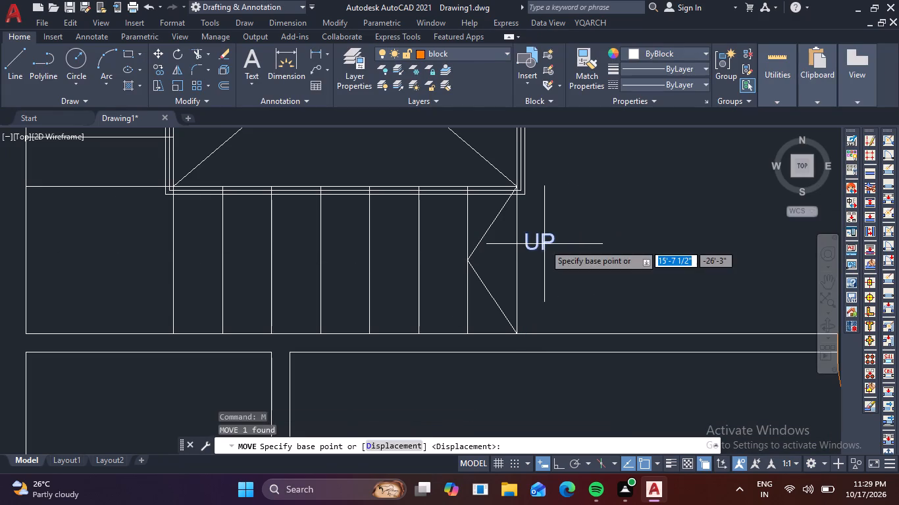
click(544, 244)
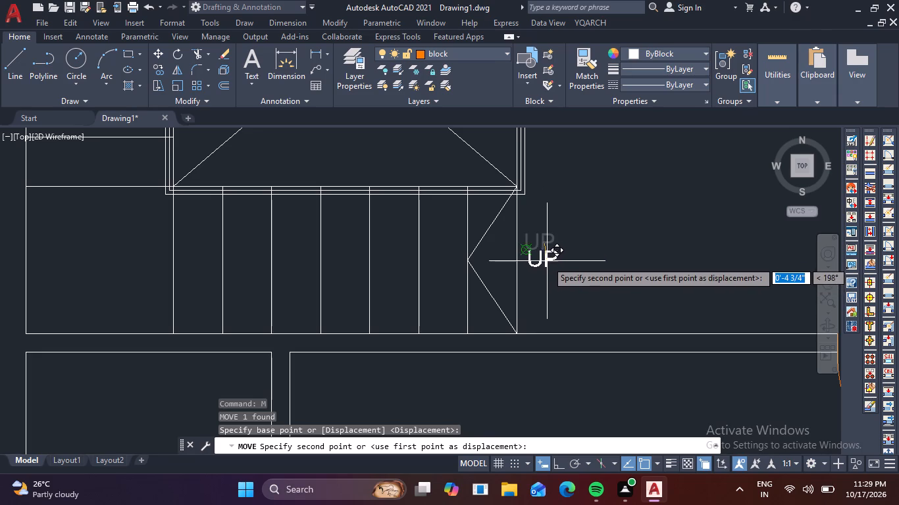
click(547, 260)
click(531, 250)
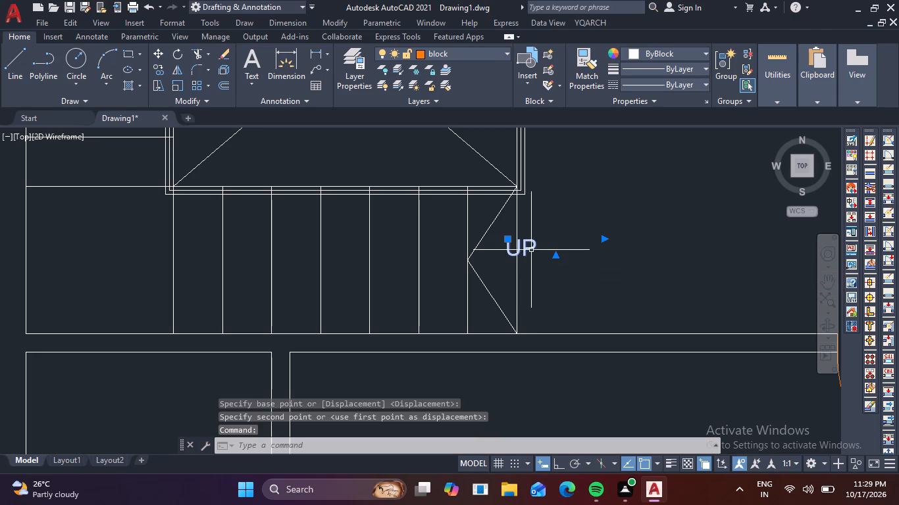
text(M)
key(space)
click(531, 250)
scroll(545, 270, up, 1)
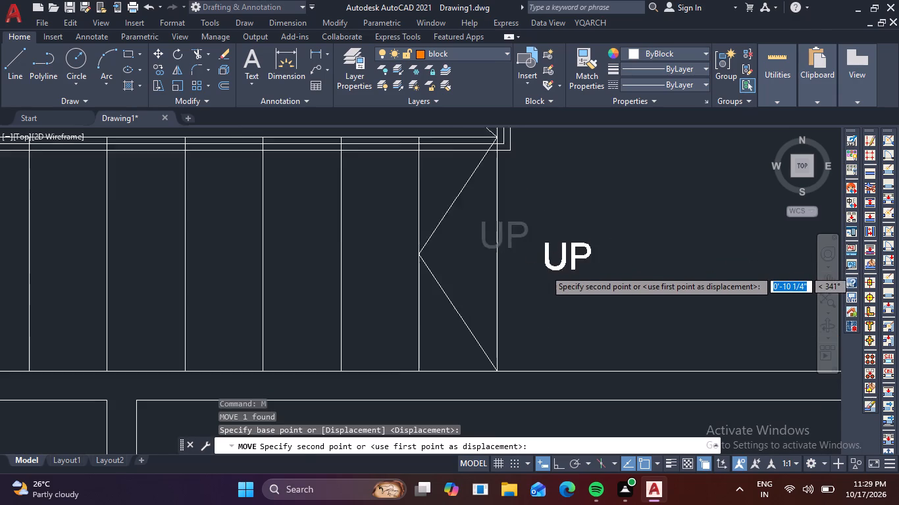
scroll(545, 270, up, 1)
click(547, 268)
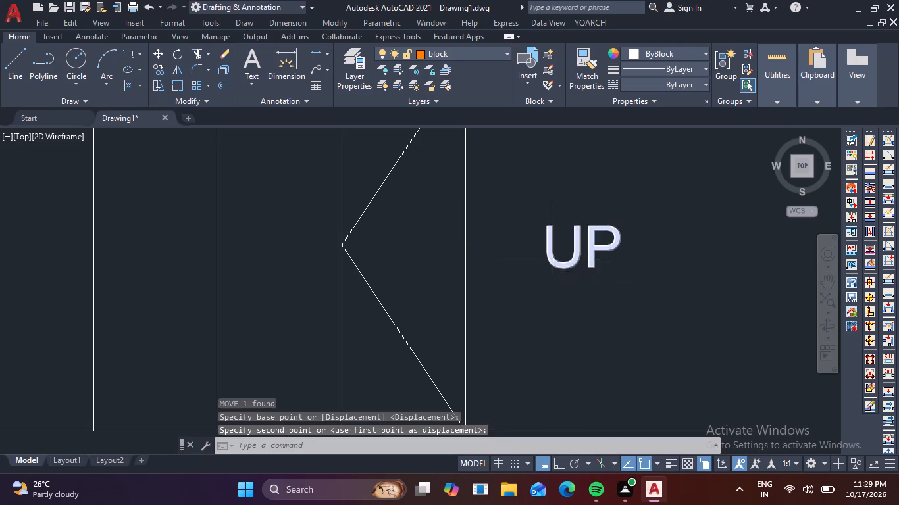
Copy the UP text about 9' straight north, with ortho on, to just east of the northern flight's arrowhead.
click(553, 260)
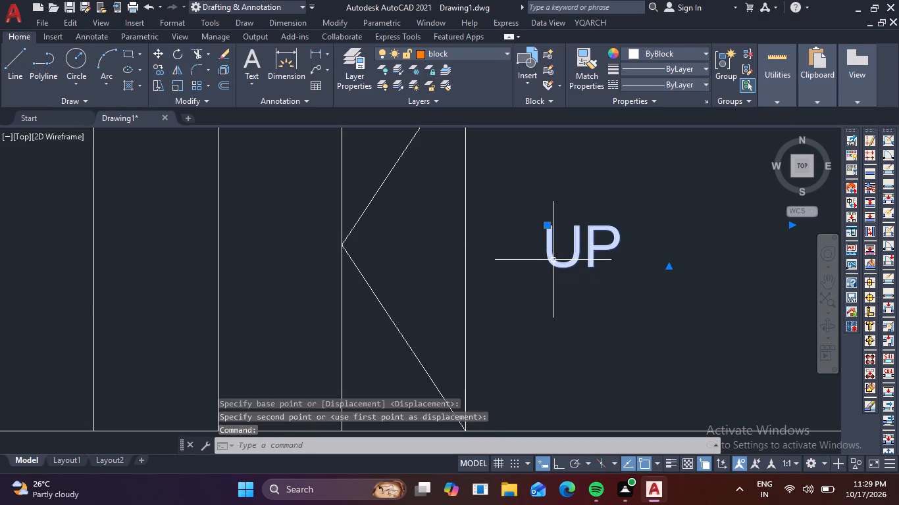
text(CO)
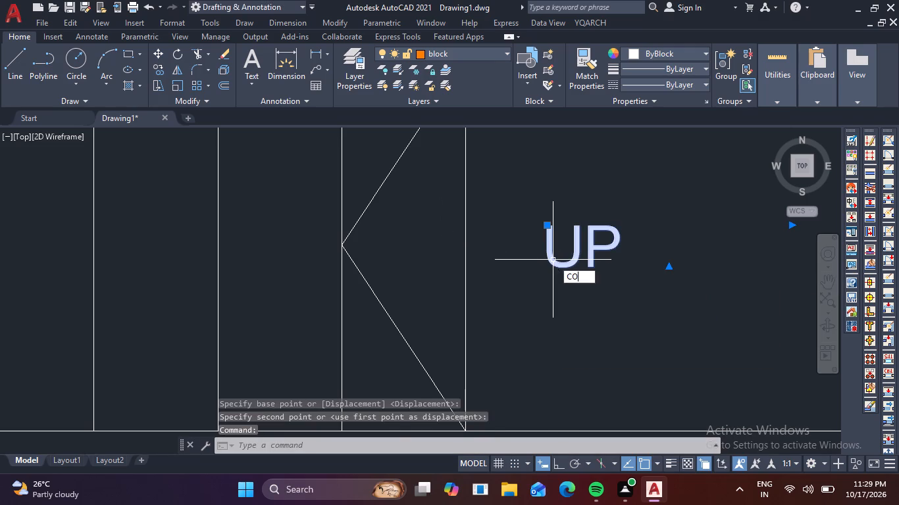
key(space)
click(553, 260)
scroll(569, 214, down, 3)
middle_drag(569, 208, 548, 341)
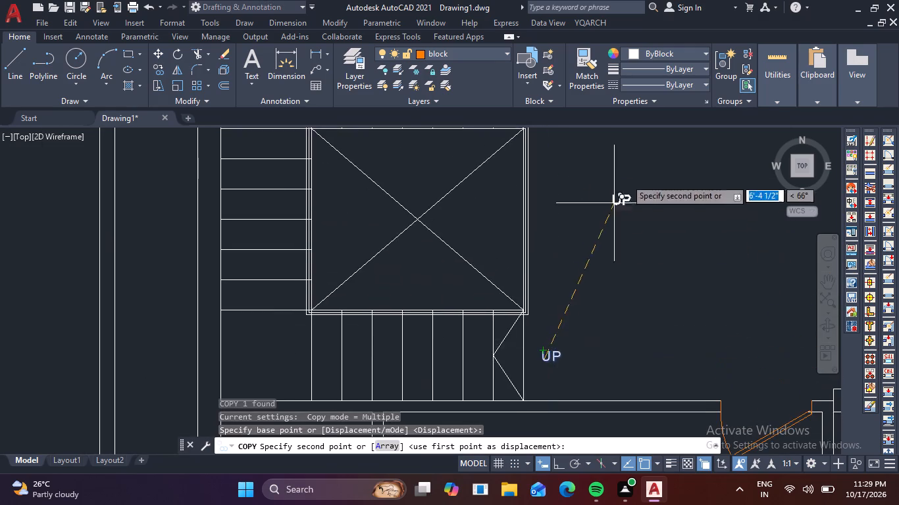
middle_drag(629, 178, 569, 346)
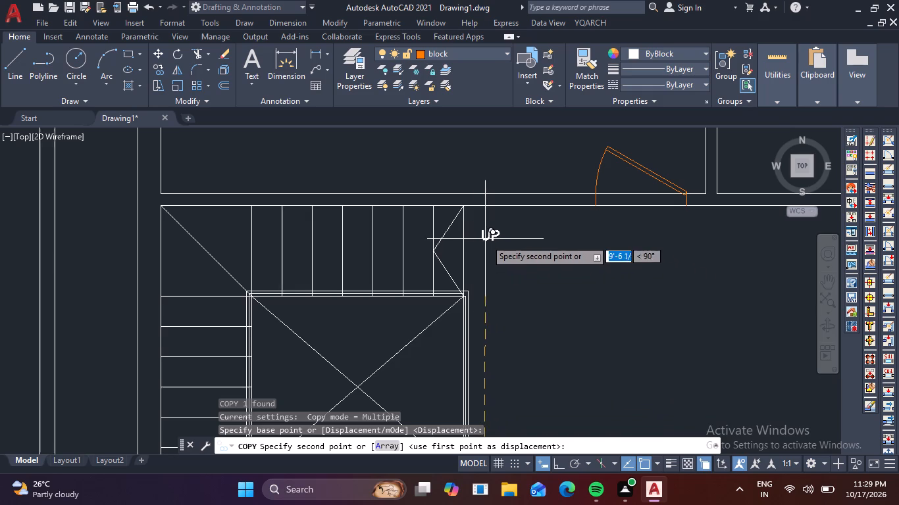
key(F8)
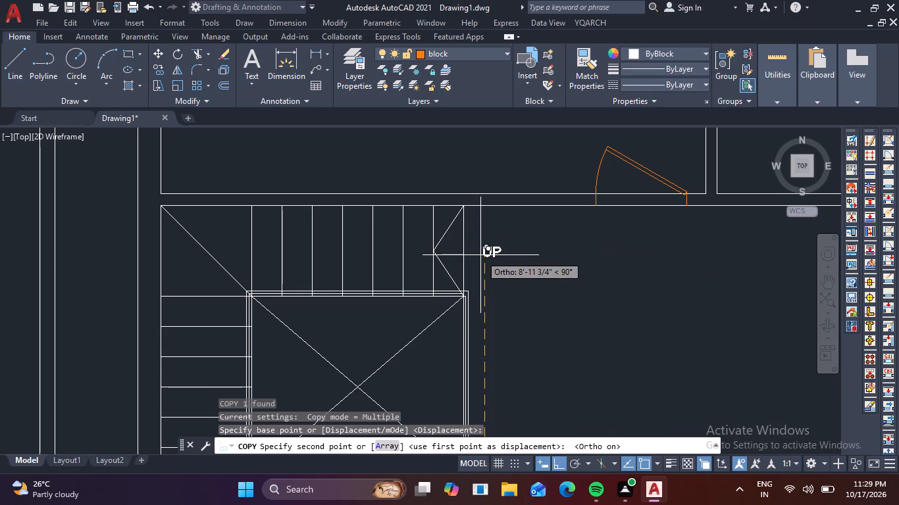
scroll(480, 255, up, 3)
click(476, 252)
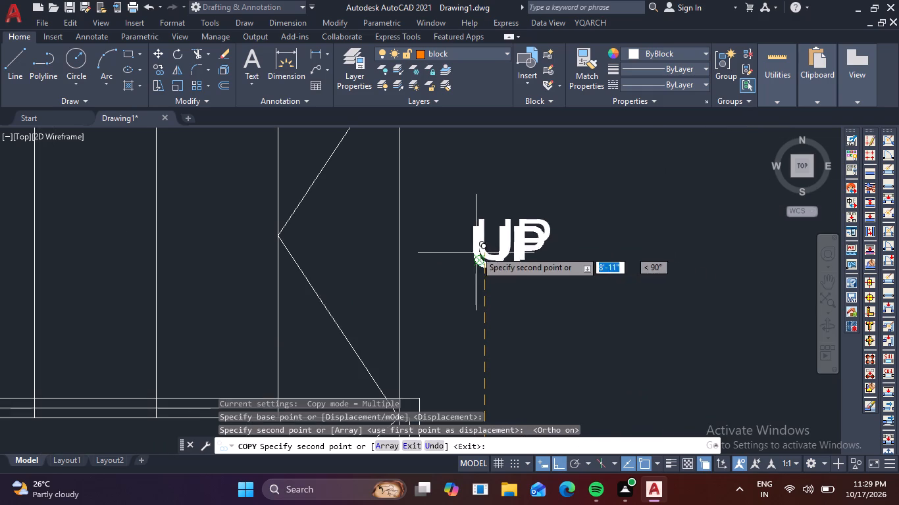
key(Escape)
Change the copied text beside the northern flight's arrowhead to DN.
scroll(509, 282, down, 3)
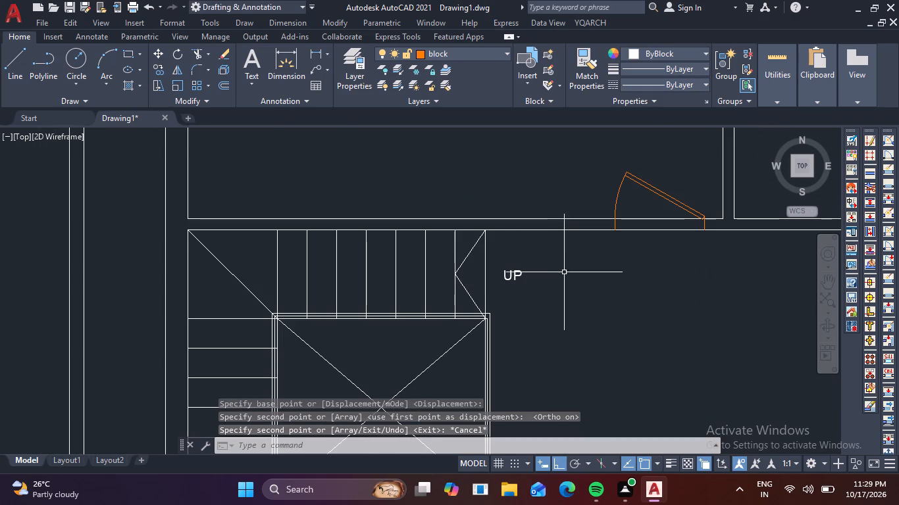
scroll(479, 176, up, 1)
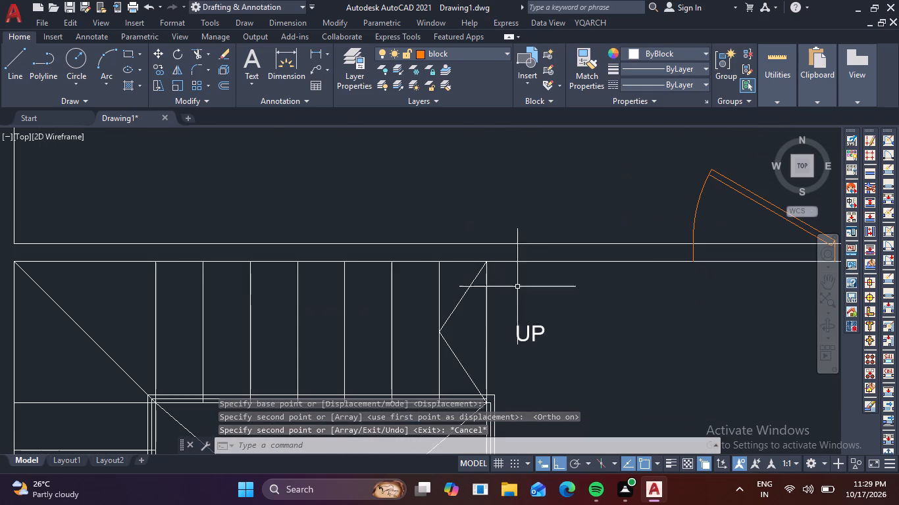
double_click(530, 337)
click(561, 335)
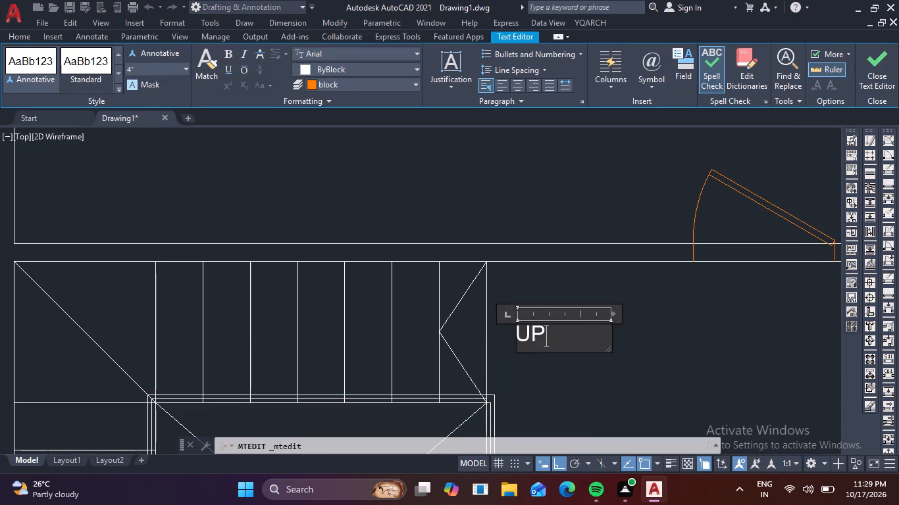
key(BackSpace)
key(BackSpace)
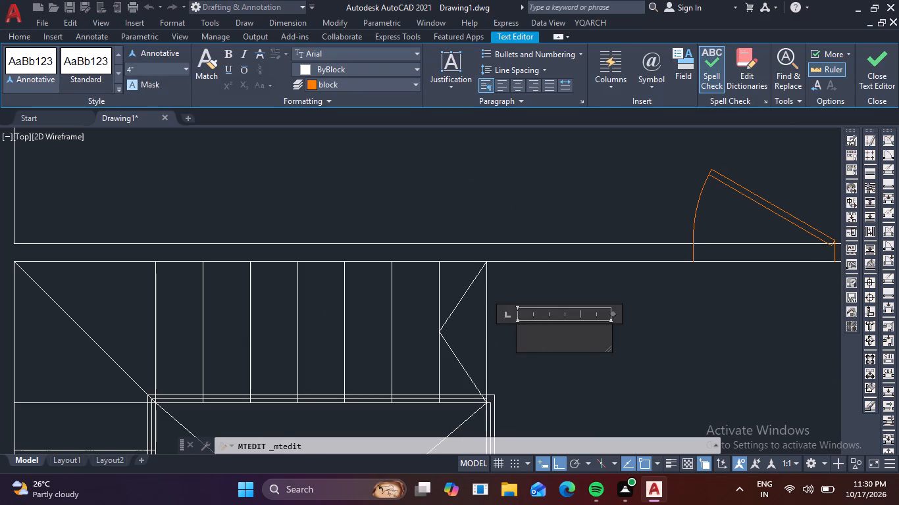
text(DN)
click(698, 310)
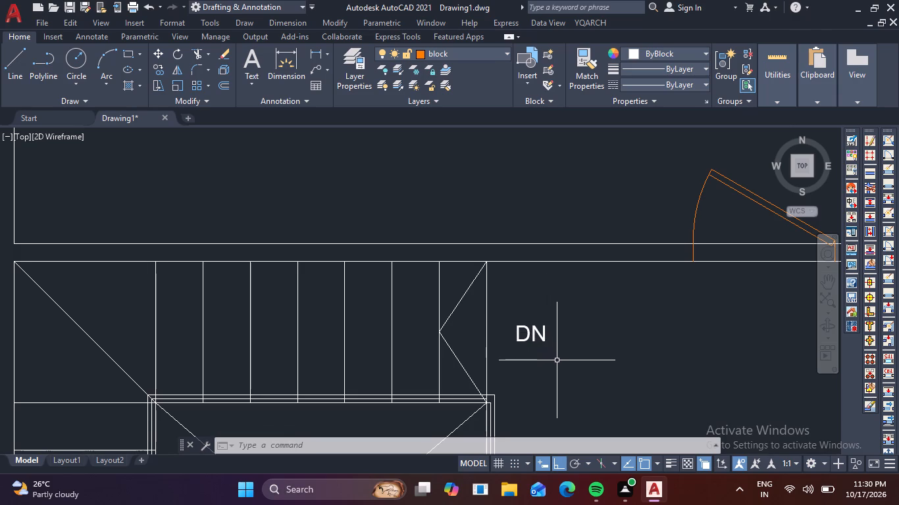
Insert the recent double-bed block with side tables and rug (A$C64B41...) in the empty area west of the plan, beside the loose doors.
scroll(636, 369, down, 4)
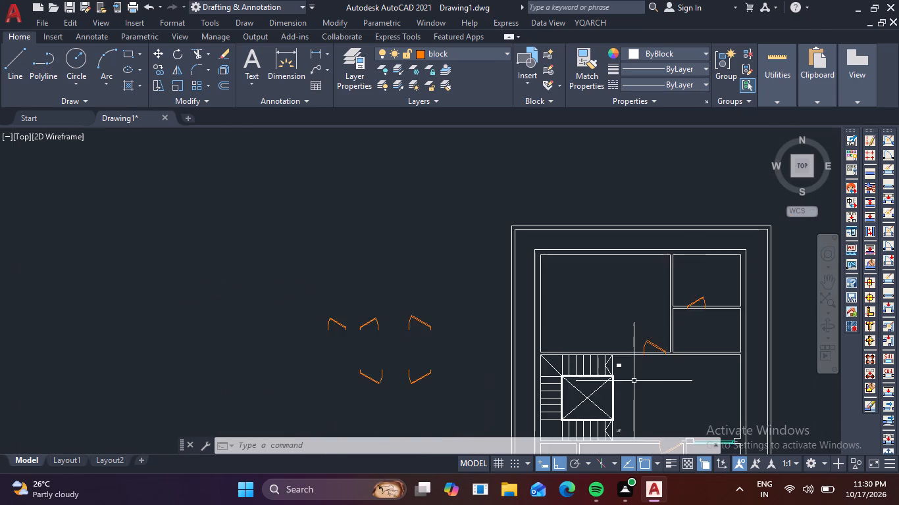
middle_drag(633, 381, 530, 285)
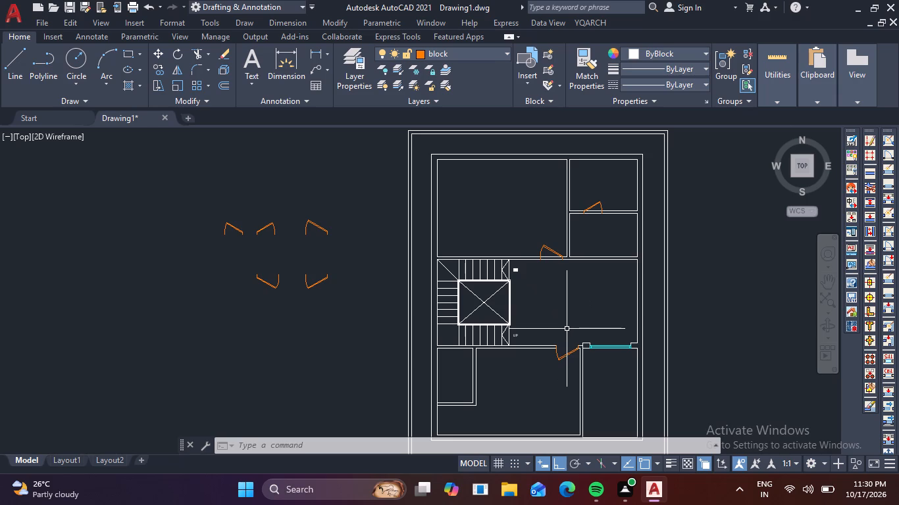
text(I)
key(space)
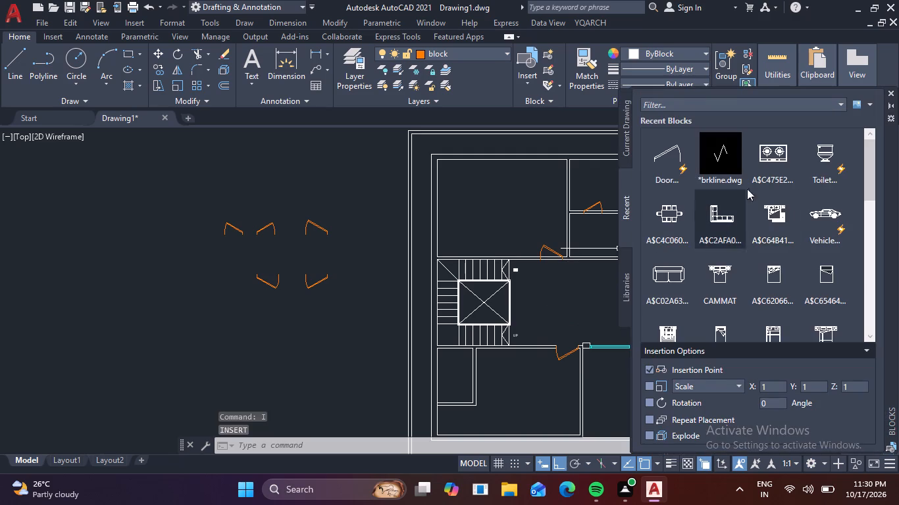
drag(782, 212, 222, 310)
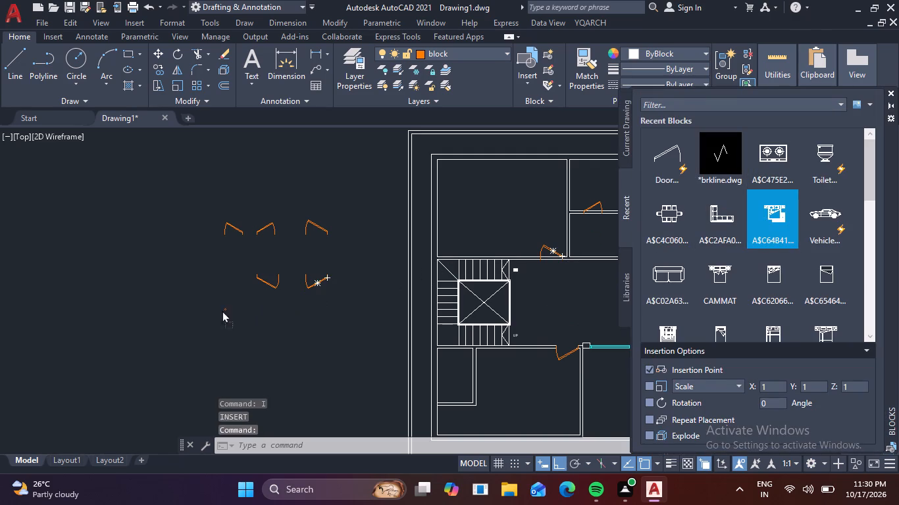
drag(222, 310, 167, 316)
Scale up the tiny inserted bed block freehand from a base point on the block.
drag(202, 335, 185, 323)
click(121, 277)
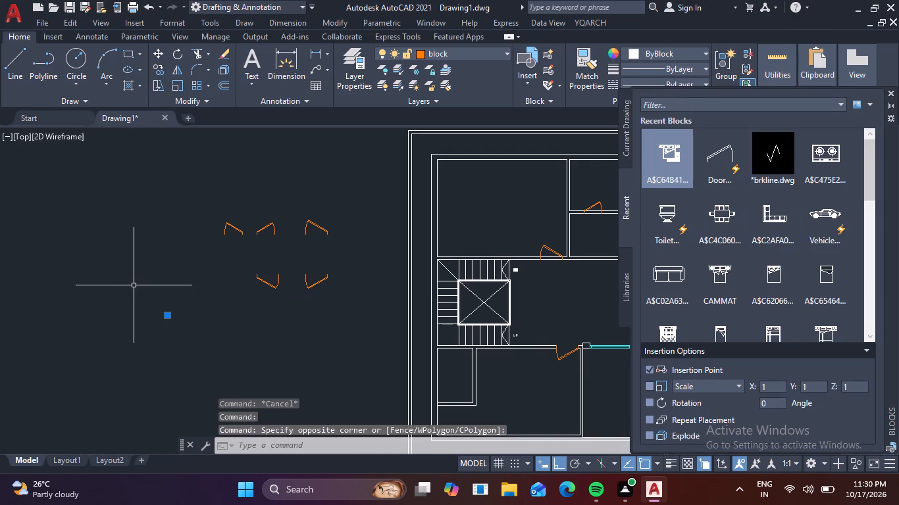
text(SC)
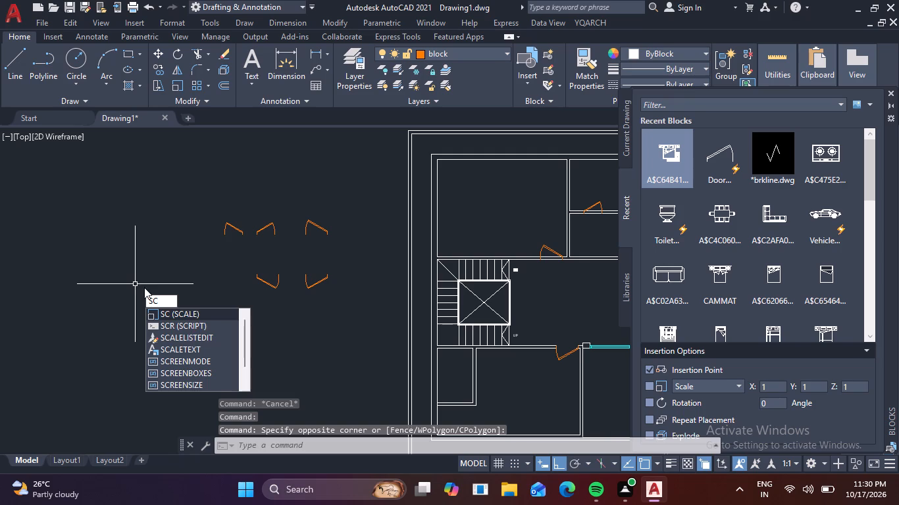
key(space)
scroll(168, 310, up, 3)
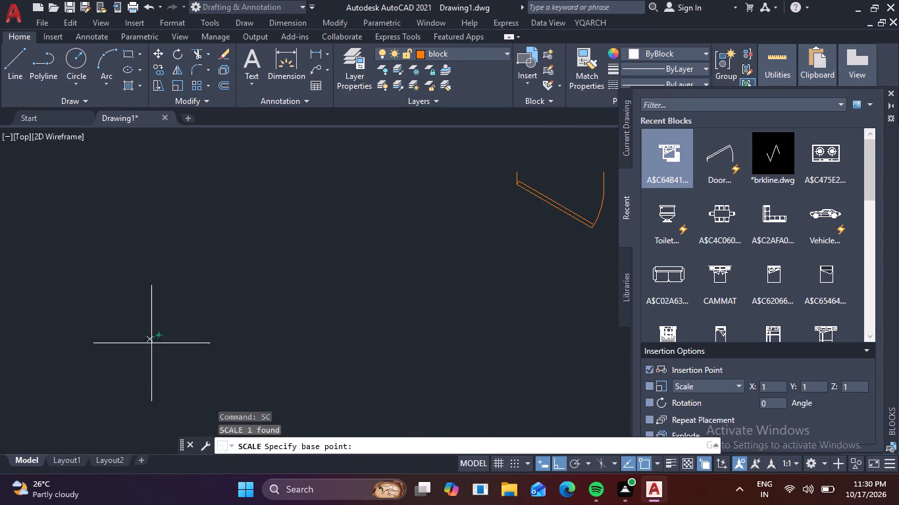
click(159, 336)
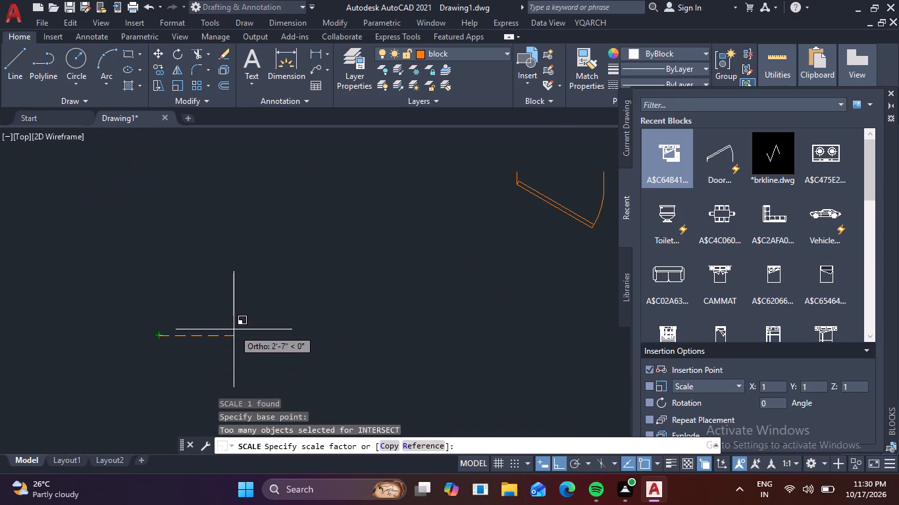
click(193, 306)
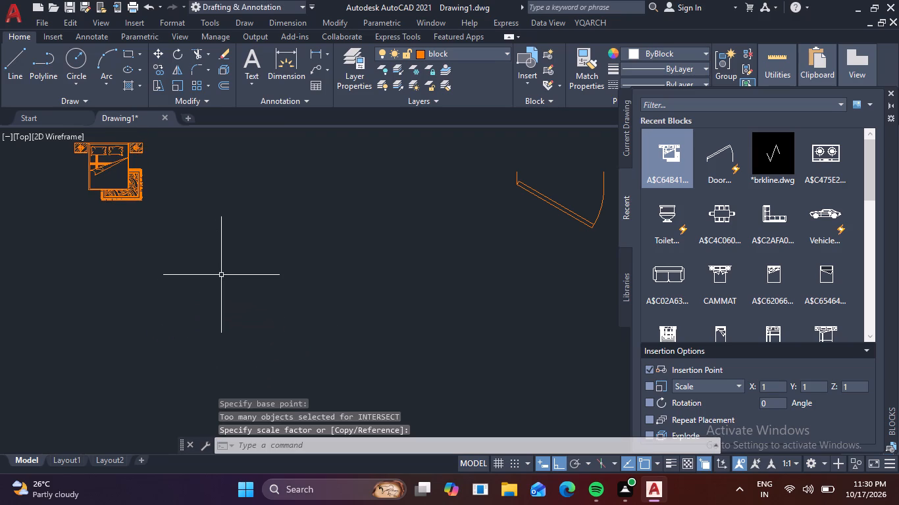
Scale up the bed block again from a point on it, picking a scale distance of about 5'-0".
scroll(221, 275, down, 2)
drag(203, 256, 199, 248)
click(157, 202)
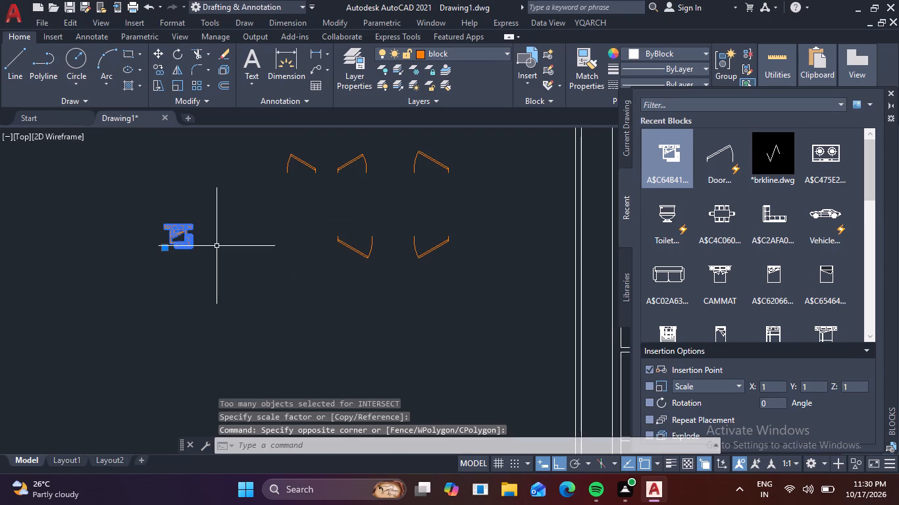
key(s)
text(C)
key(space)
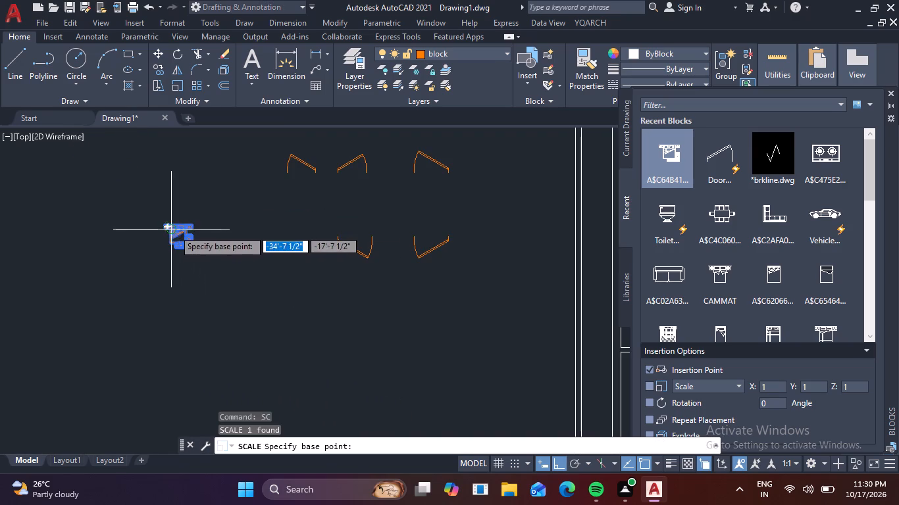
scroll(274, 235, down, 1)
middle_drag(294, 234, 234, 289)
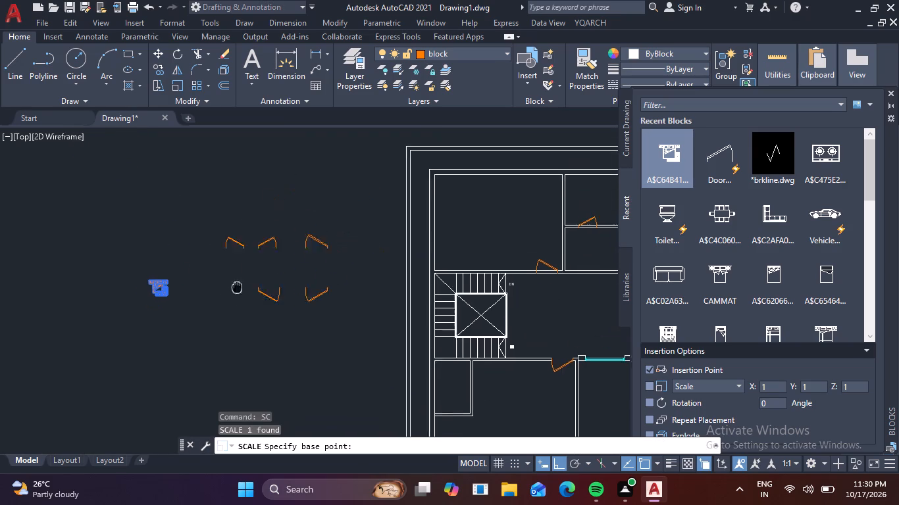
middle_drag(234, 289, 224, 302)
click(149, 291)
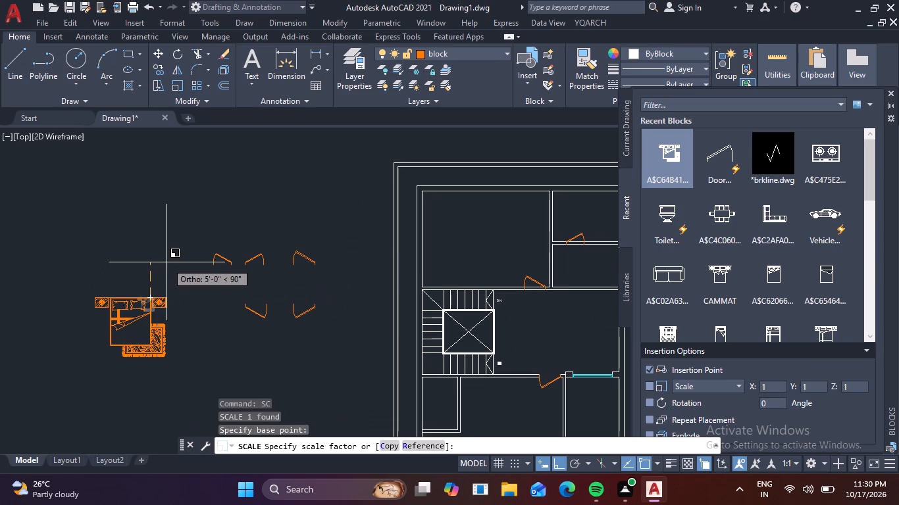
click(167, 262)
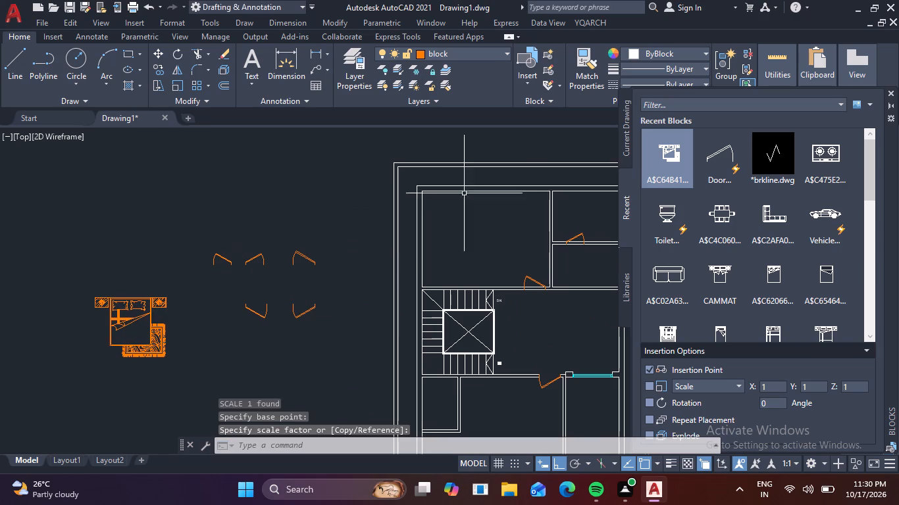
Move the bed block by its headboard's midpoint to the midpoint of the northwest bedroom's north wall.
click(188, 312)
click(140, 283)
text(M)
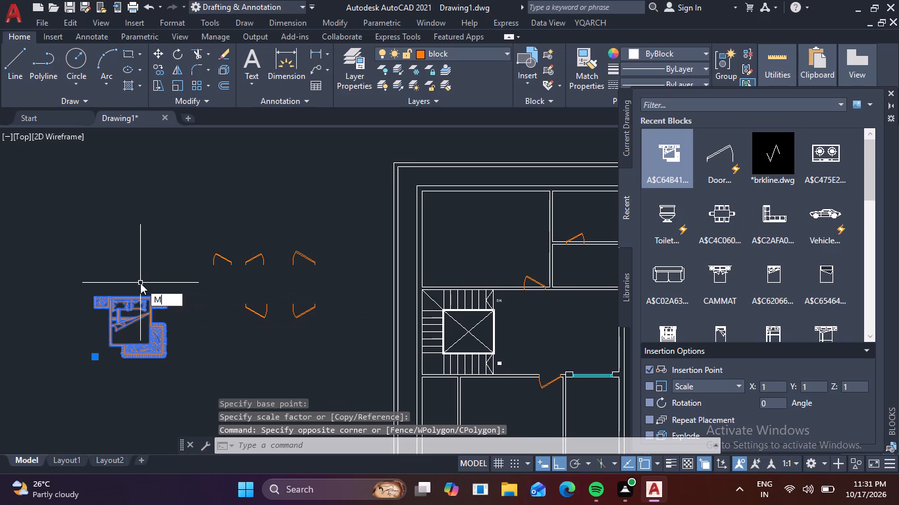
key(space)
scroll(140, 283, up, 2)
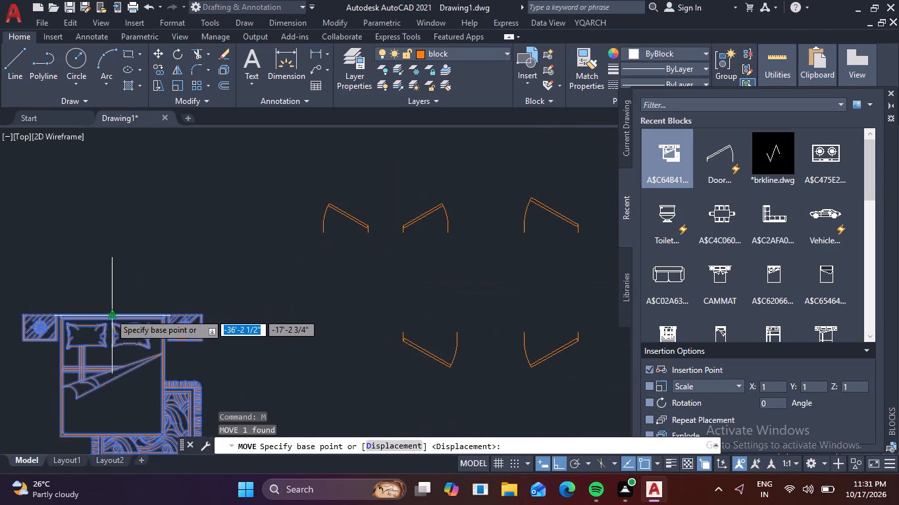
click(110, 313)
scroll(181, 285, down, 2)
key(F8)
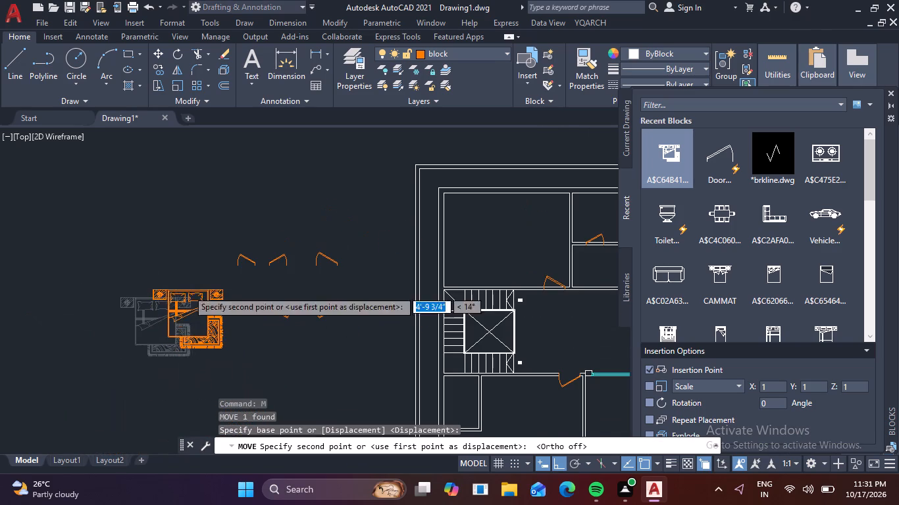
scroll(506, 192, up, 2)
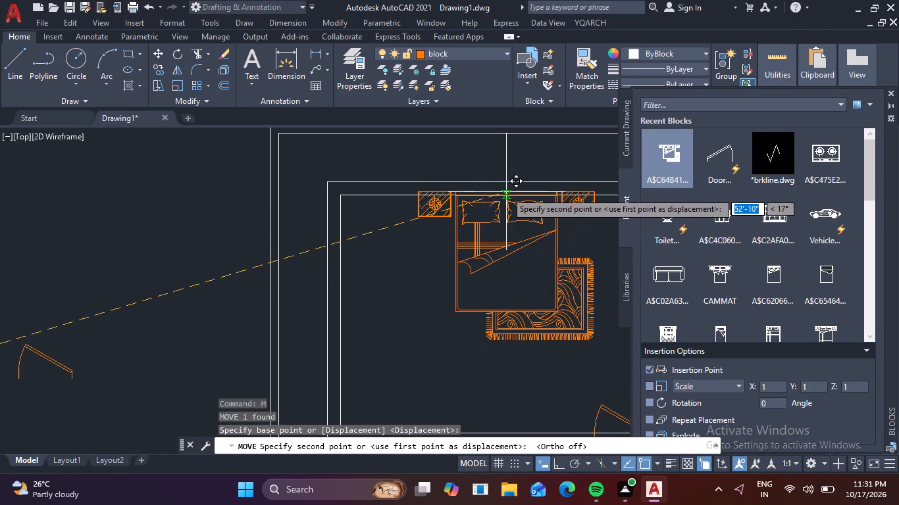
middle_drag(503, 208, 290, 172)
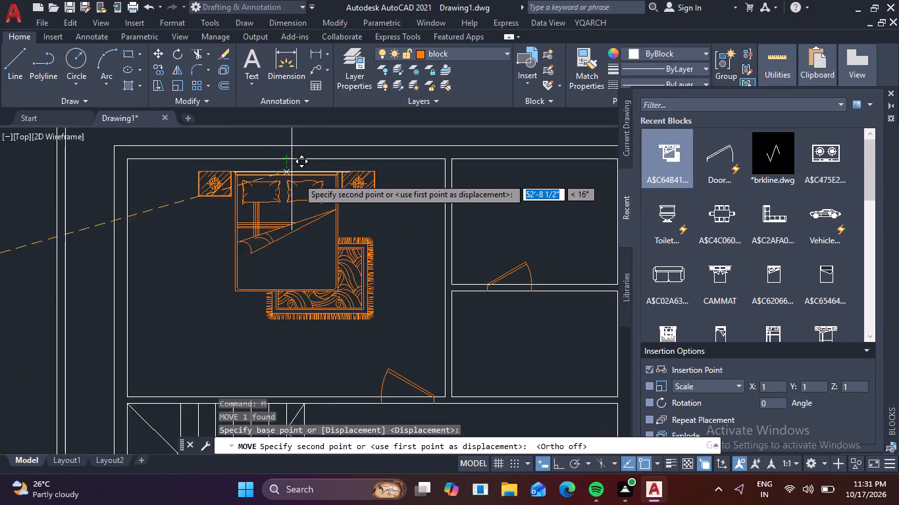
click(285, 159)
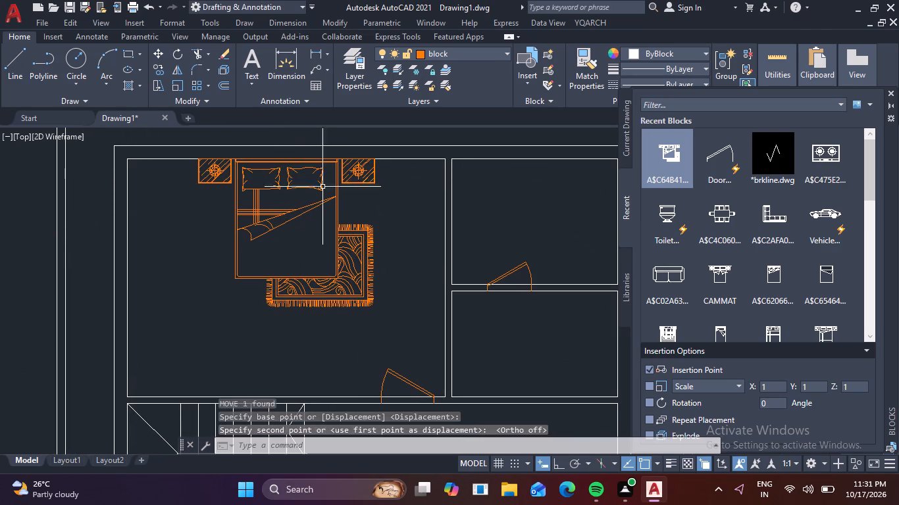
Copy the bed block from the northwest bedroom to the empty area just south of the plan.
scroll(390, 233, down, 3)
click(390, 259)
click(364, 246)
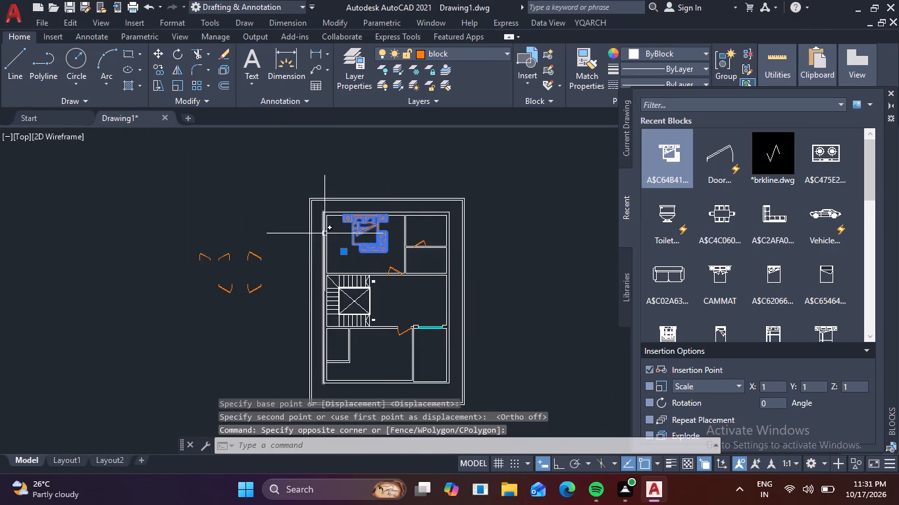
text(CO)
key(space)
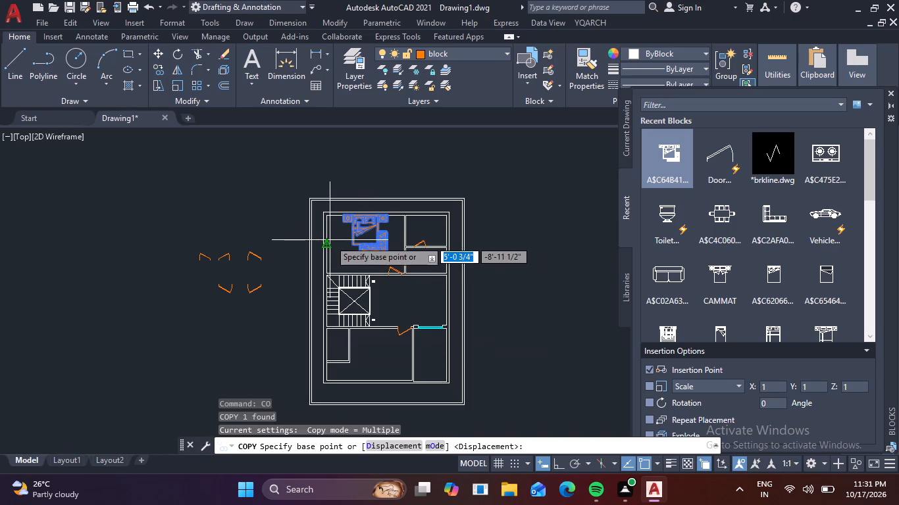
click(378, 219)
middle_drag(281, 302, 237, 135)
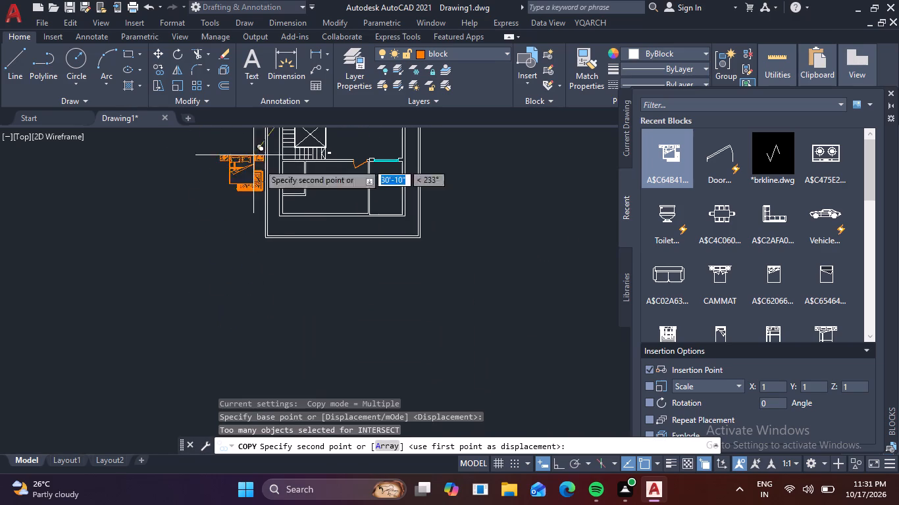
click(362, 272)
key(Escape)
Rotate the copied bed block south of the plan by 180° so its headboard faces south.
drag(383, 293, 375, 289)
drag(346, 285, 326, 279)
click(316, 277)
click(316, 276)
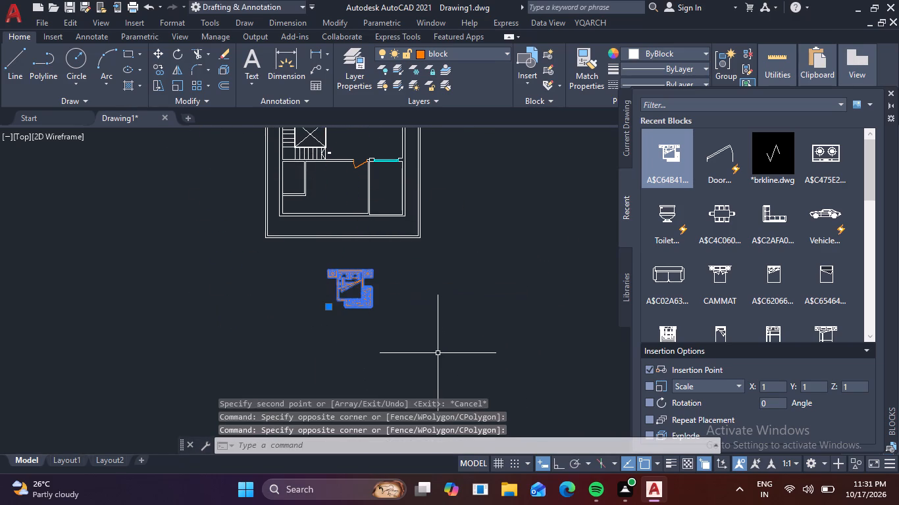
key(r)
key(o)
key(space)
click(365, 278)
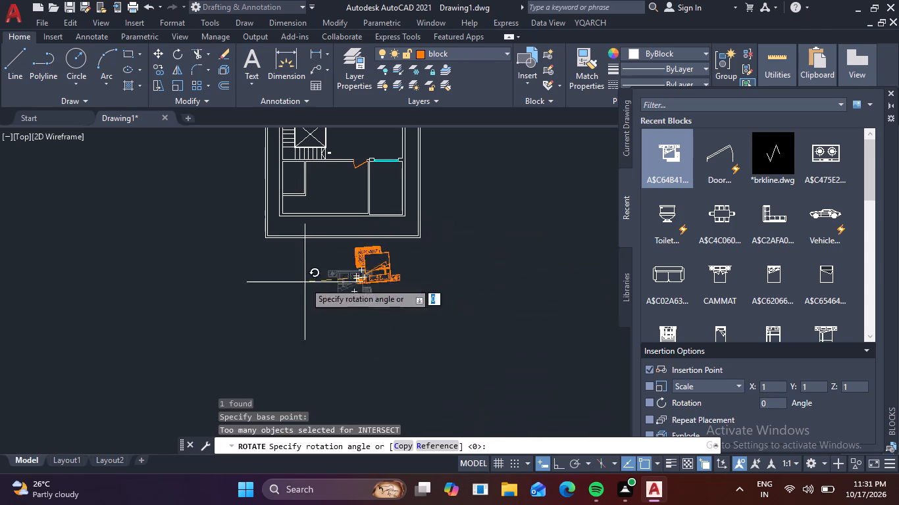
key(F8)
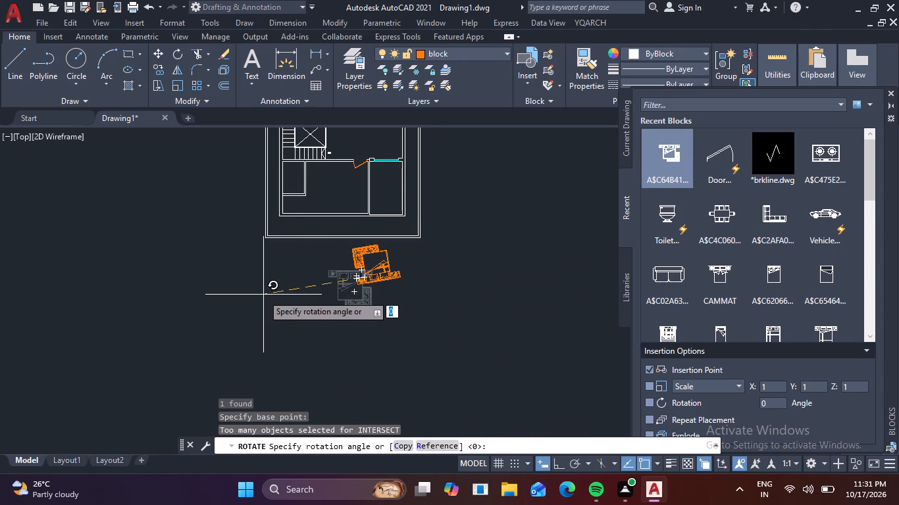
click(209, 270)
Move the rotated bed block into the southern bedroom, placing its headboard against the inner face of the south wall.
drag(425, 311, 398, 293)
click(319, 258)
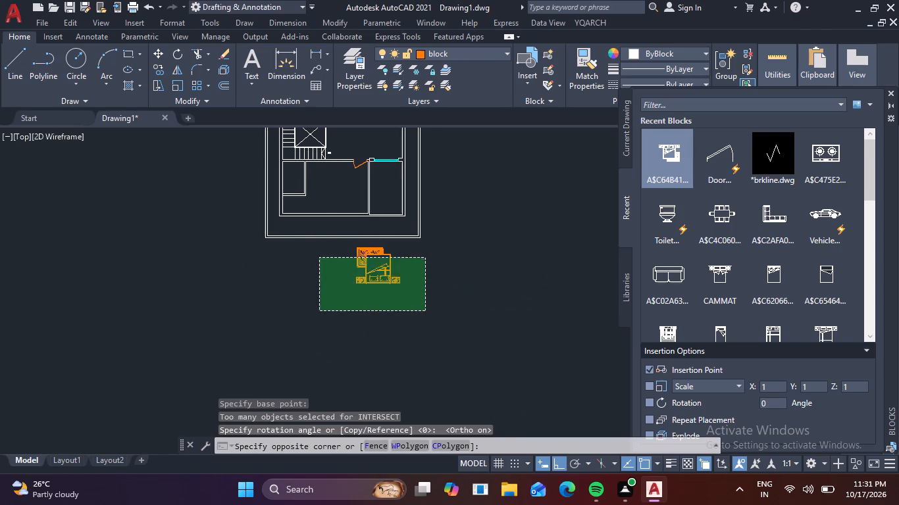
key(m)
key(space)
scroll(380, 291, up, 3)
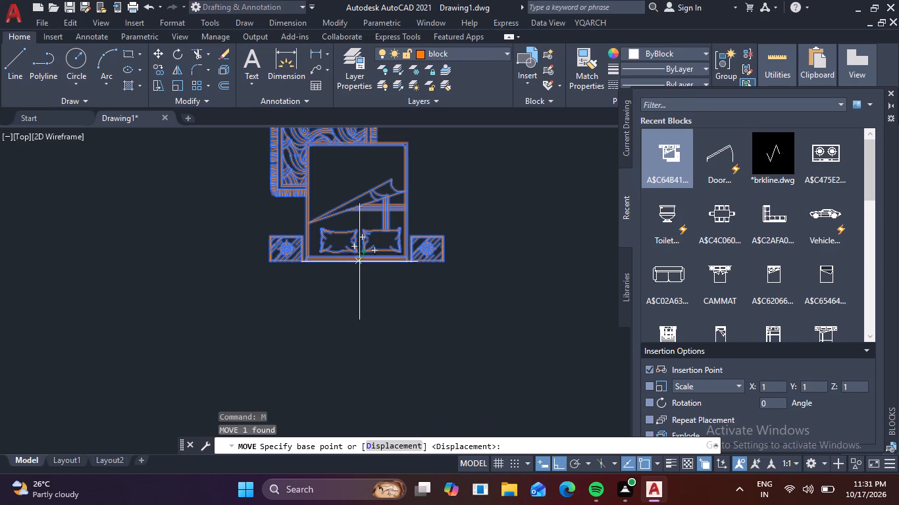
scroll(365, 263, up, 3)
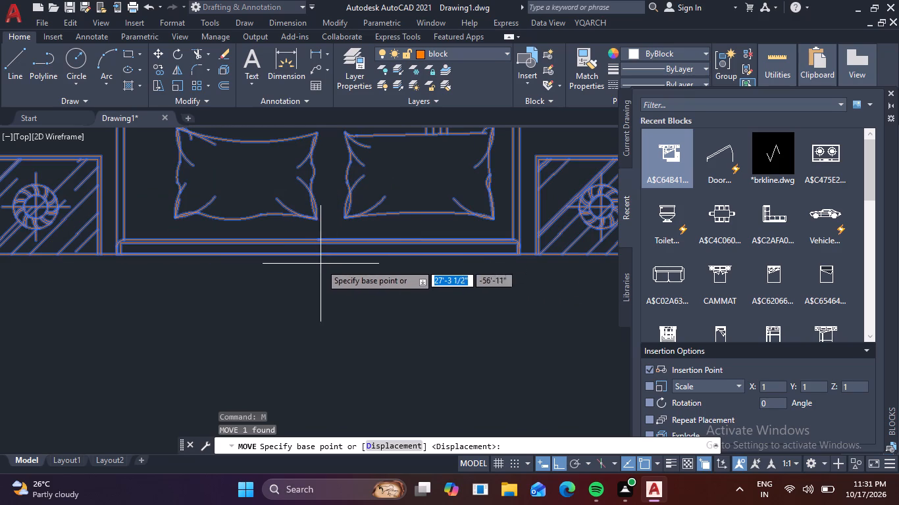
click(316, 254)
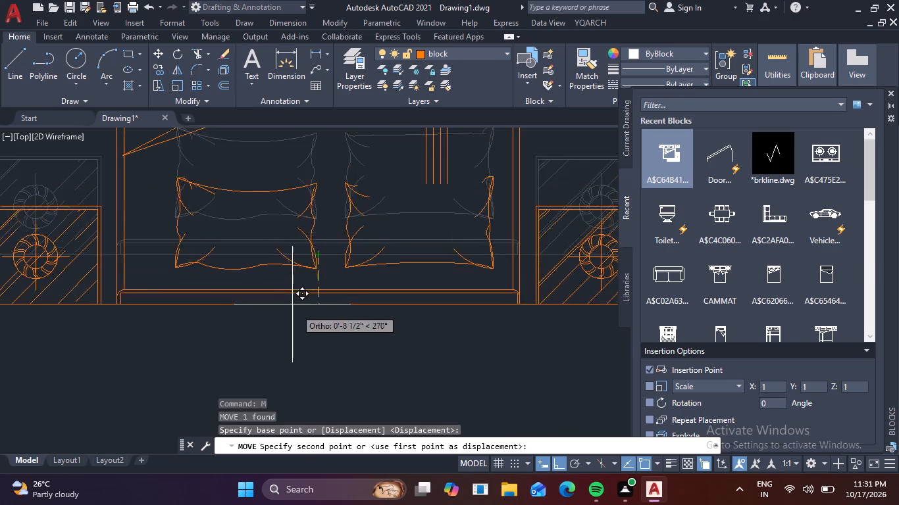
scroll(312, 300, down, 3)
key(F8)
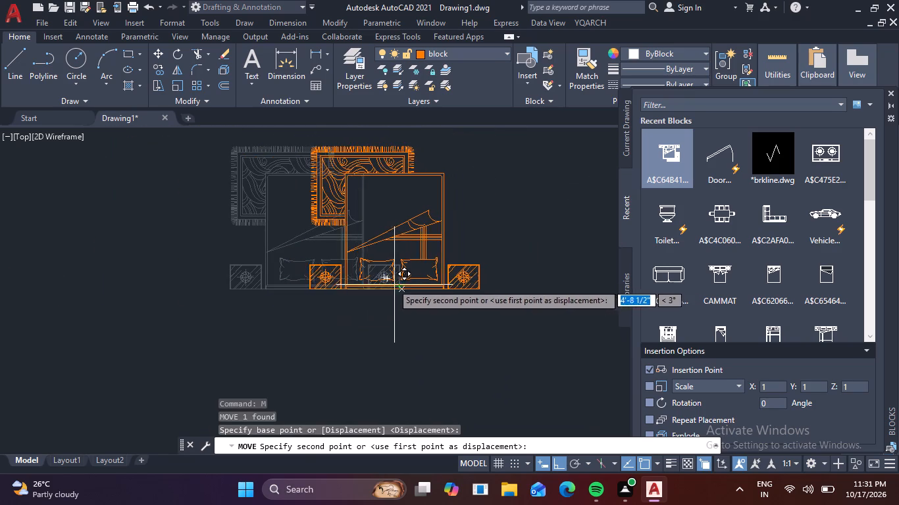
scroll(285, 228, down, 1)
middle_drag(325, 256, 412, 368)
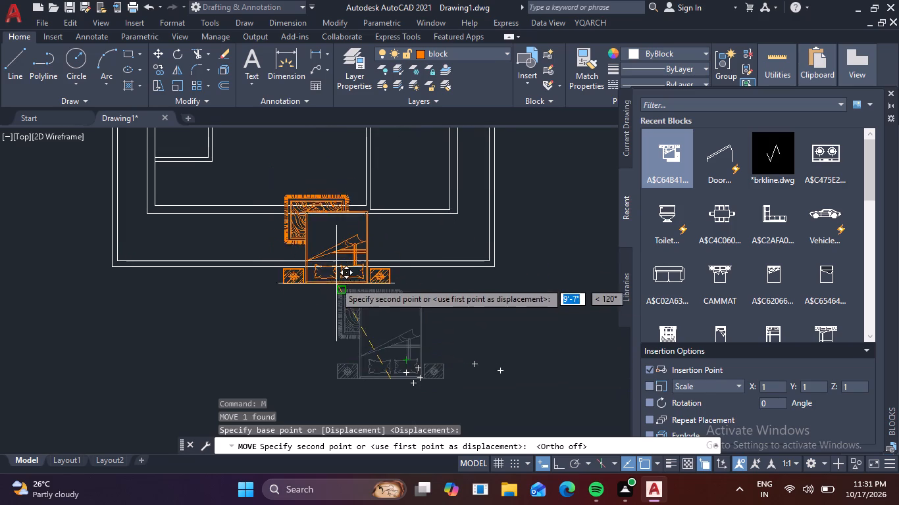
scroll(334, 279, down, 1)
middle_drag(328, 270, 334, 333)
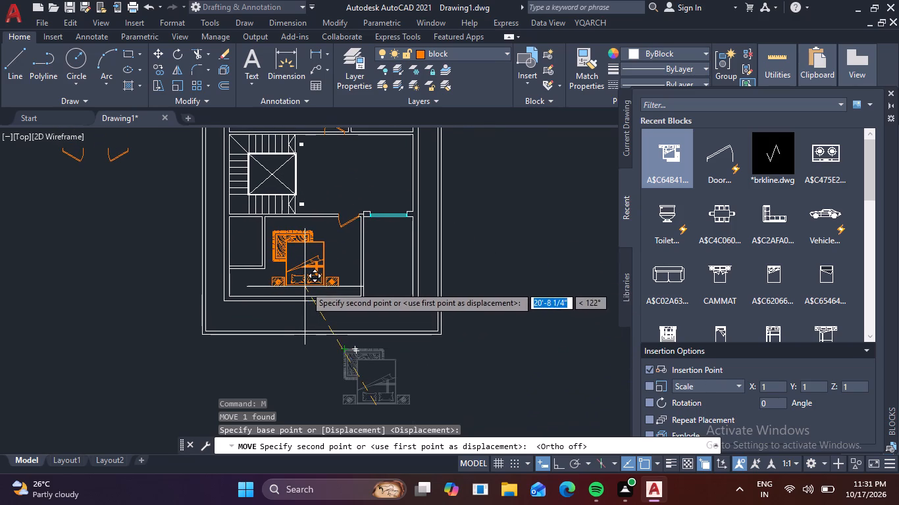
scroll(307, 285, up, 1)
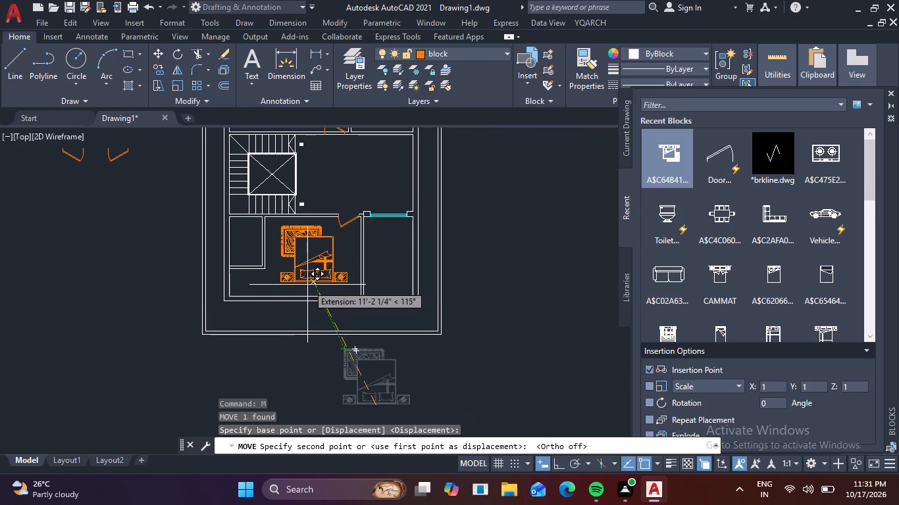
scroll(307, 285, up, 1)
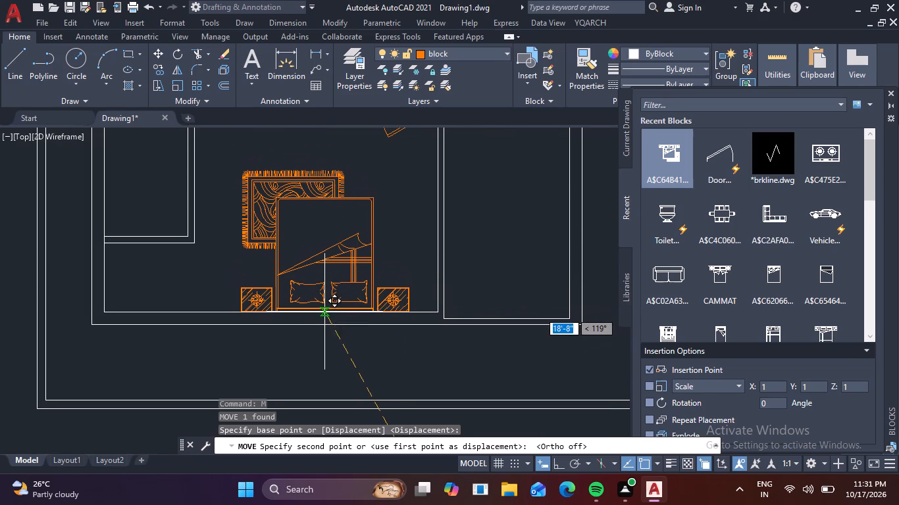
click(324, 312)
Insert the recent Toilet block in the empty area west of the plan, below the loose doors.
scroll(363, 300, down, 3)
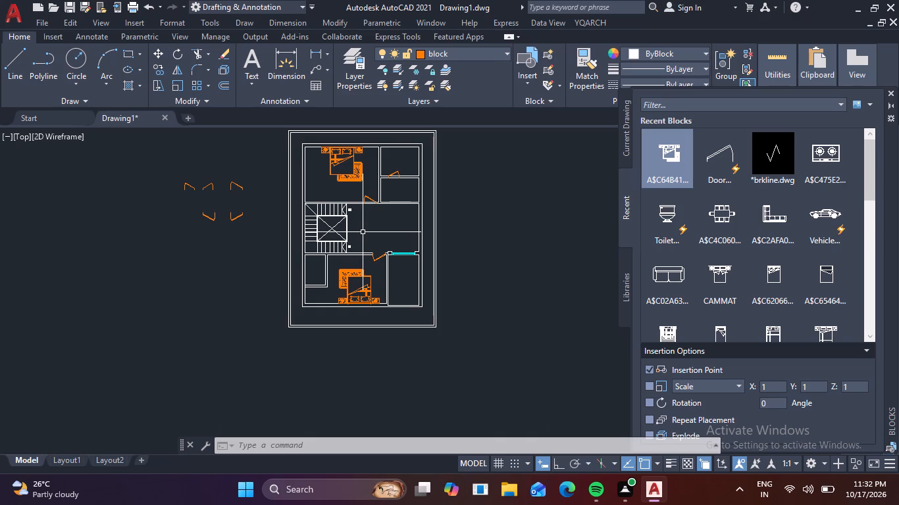
scroll(308, 277, up, 1)
drag(661, 221, 330, 285)
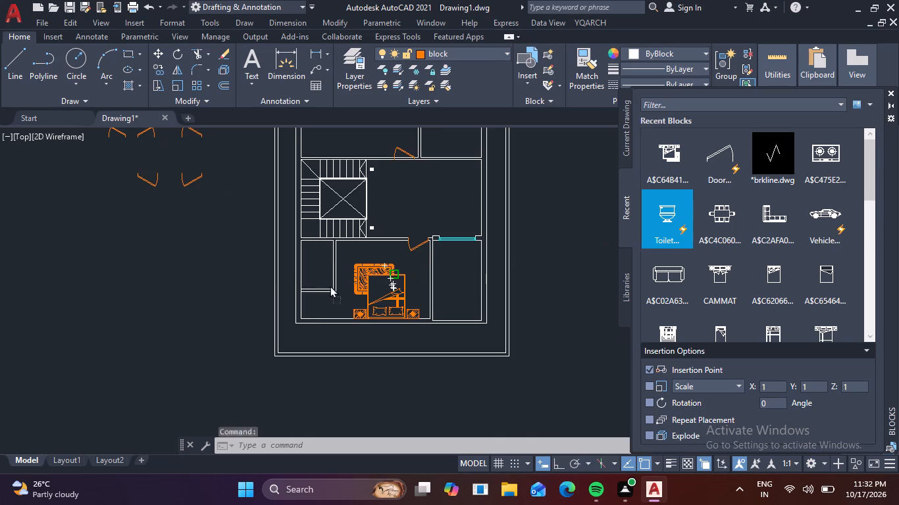
drag(330, 285, 114, 304)
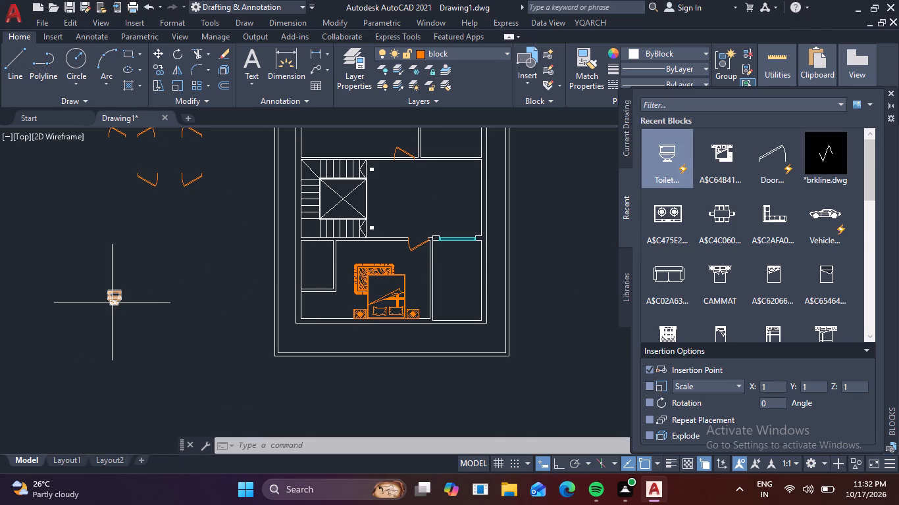
Set the inserted toilet block's view to Elongated (Plan).
click(113, 302)
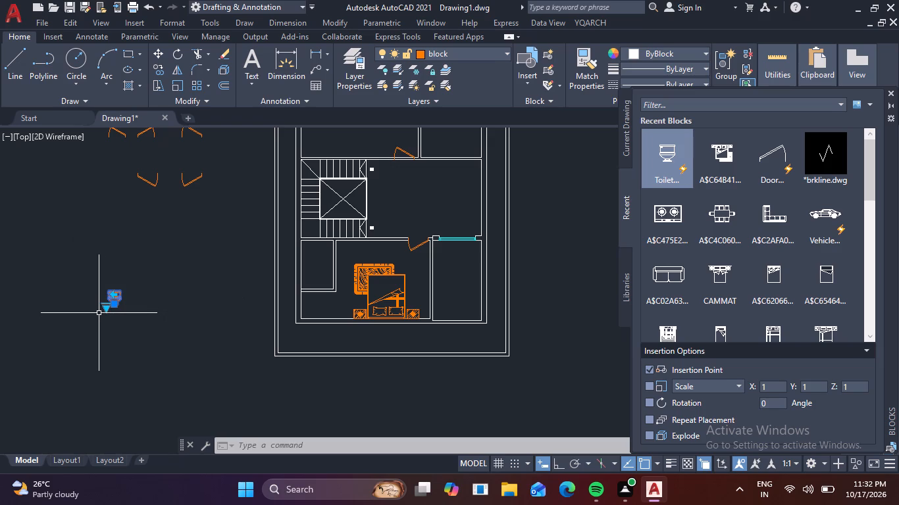
click(107, 306)
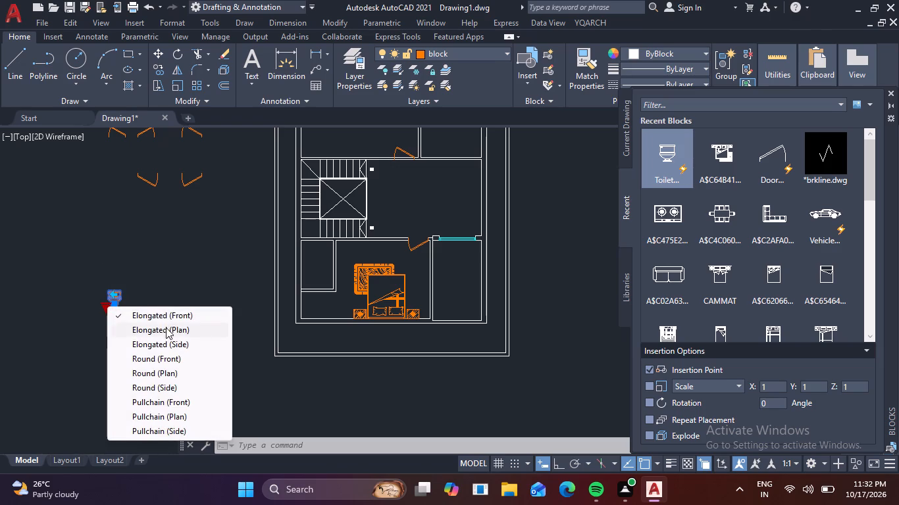
click(166, 327)
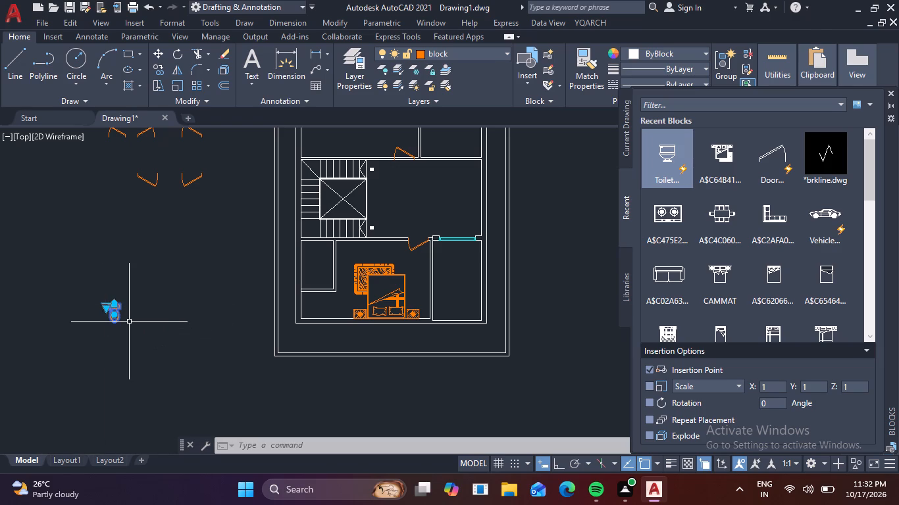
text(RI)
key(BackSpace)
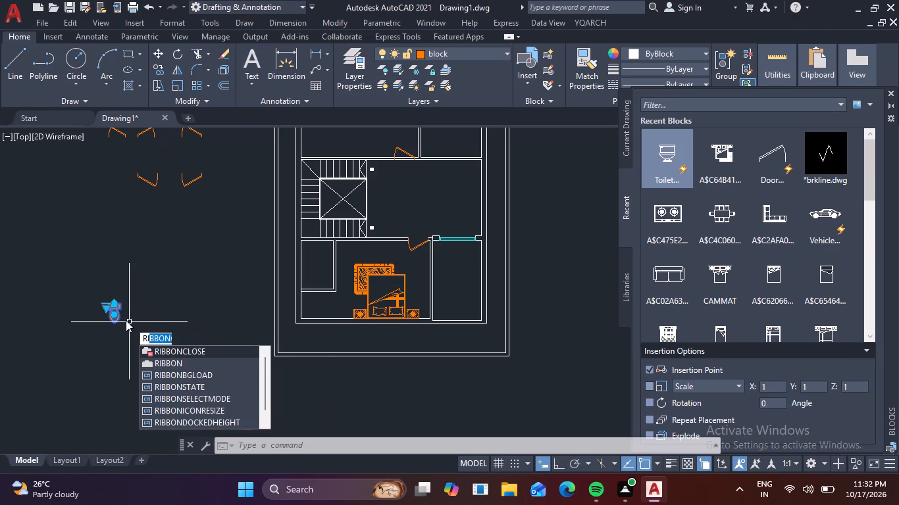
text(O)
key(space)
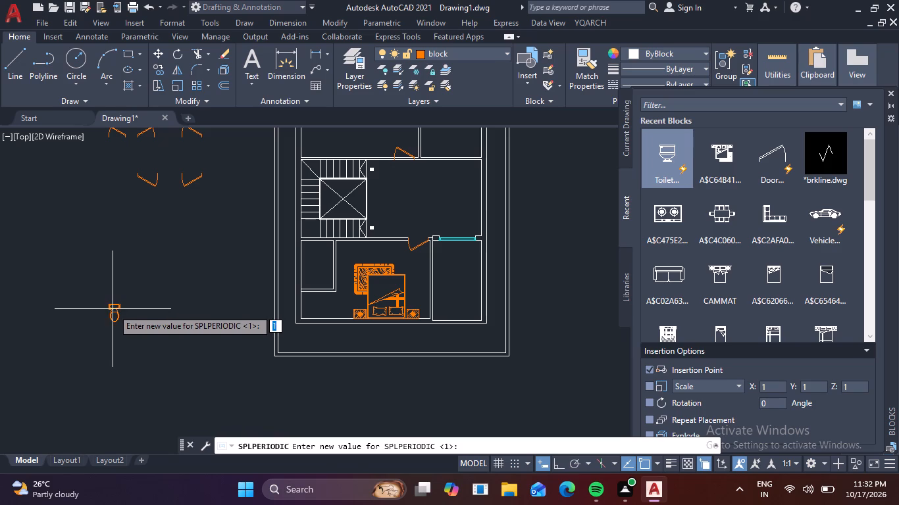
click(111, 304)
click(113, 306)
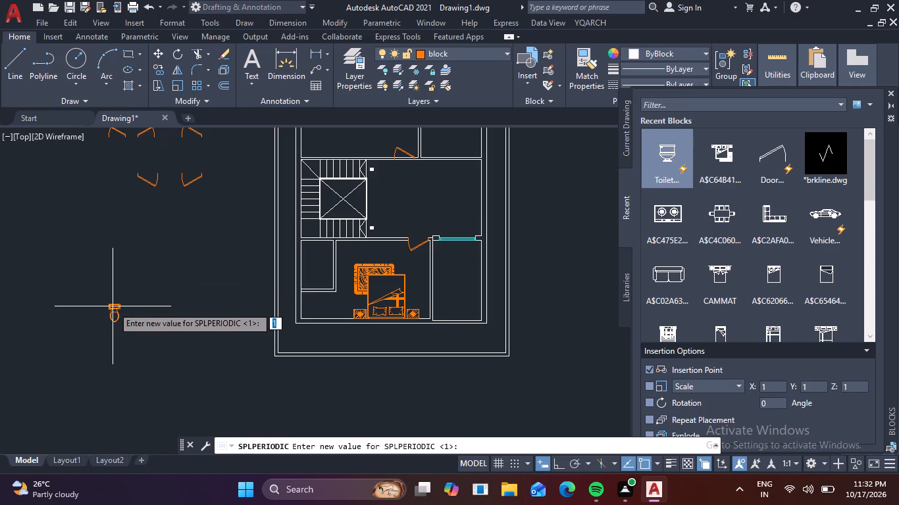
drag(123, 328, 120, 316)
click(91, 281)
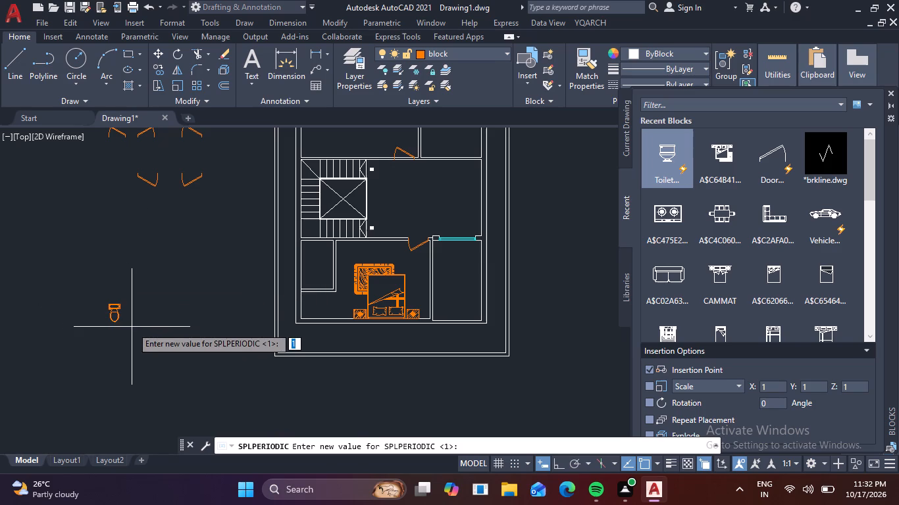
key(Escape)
Rotate the loose toilet block west of the plan by 90° so its tank faces west.
drag(138, 335, 128, 324)
click(85, 293)
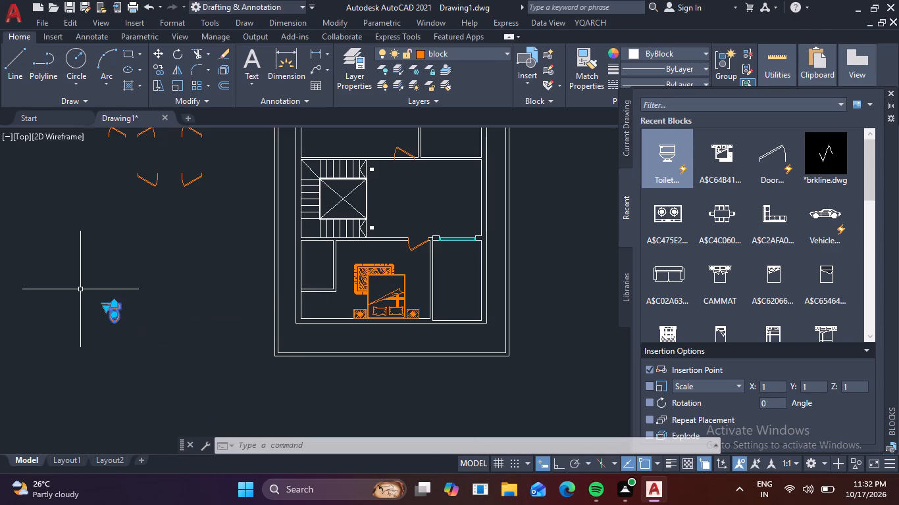
text(RO)
key(space)
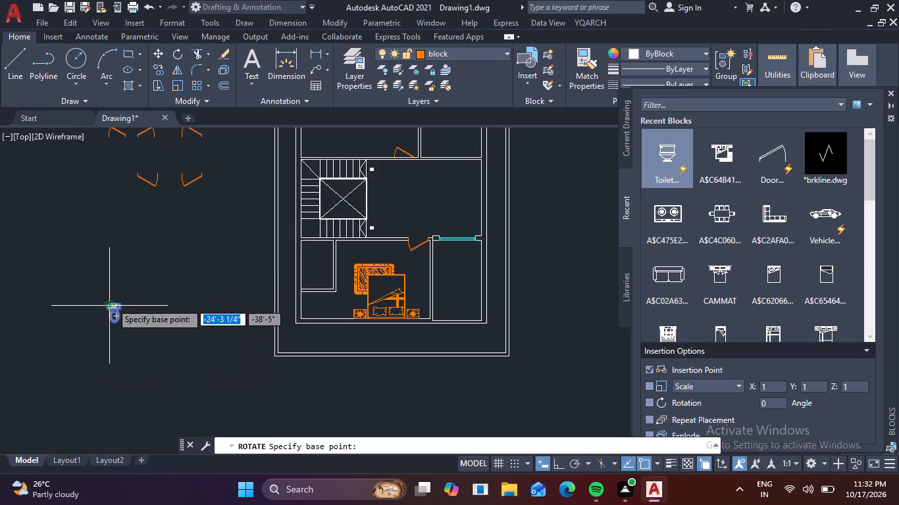
click(111, 302)
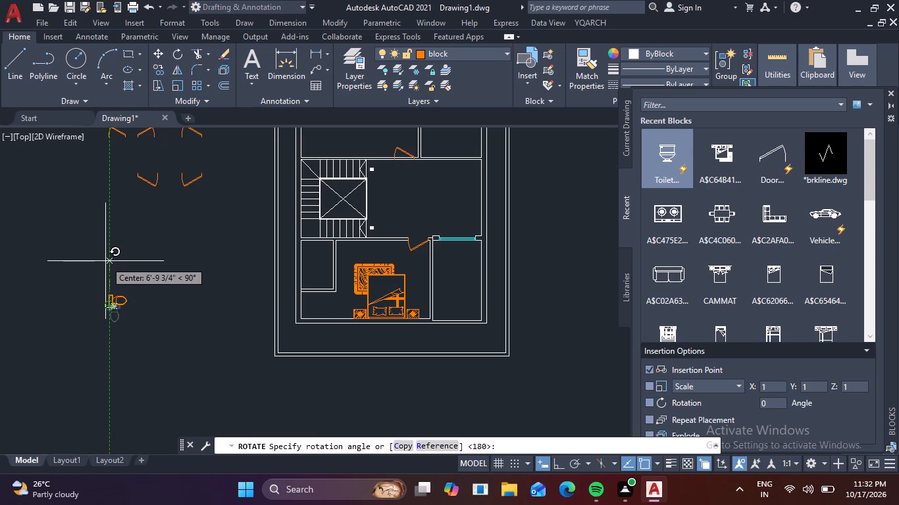
key(F8)
click(105, 249)
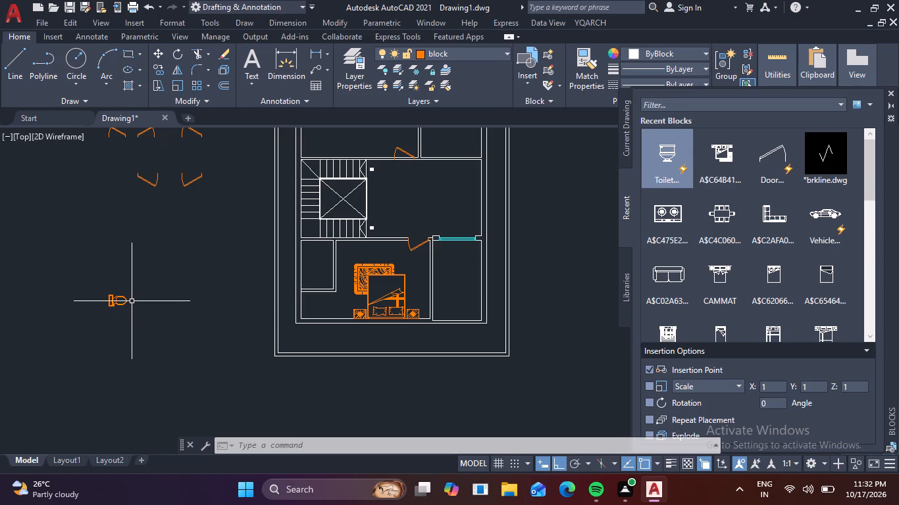
Copy the rotated toilet block into the small southwestern room below the stairs, placing its tank against the west wall's inner face.
click(127, 322)
click(70, 260)
scroll(90, 281, up, 2)
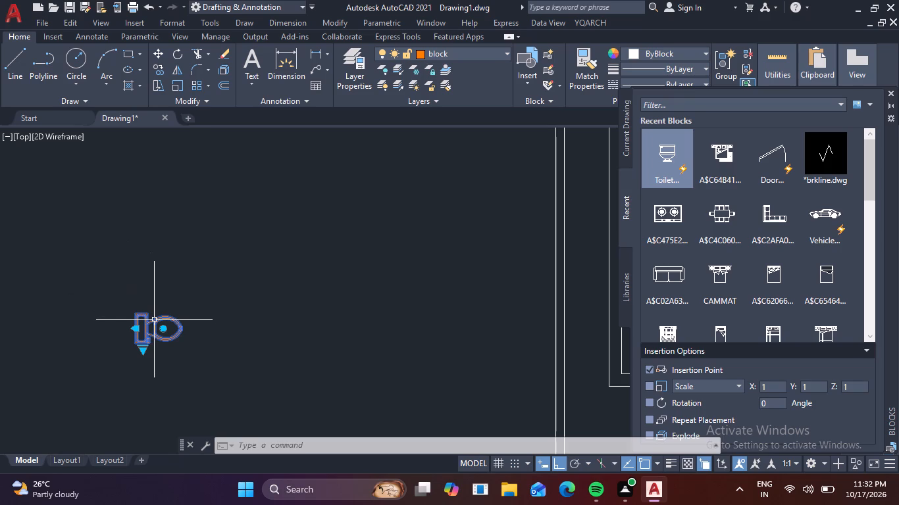
key(c)
key(o)
key(space)
scroll(127, 337, up, 1)
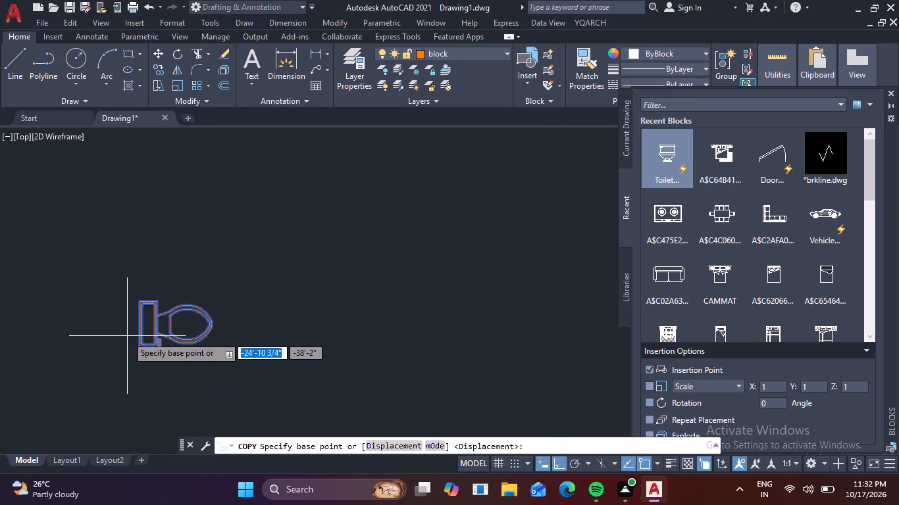
scroll(127, 336, up, 1)
click(146, 320)
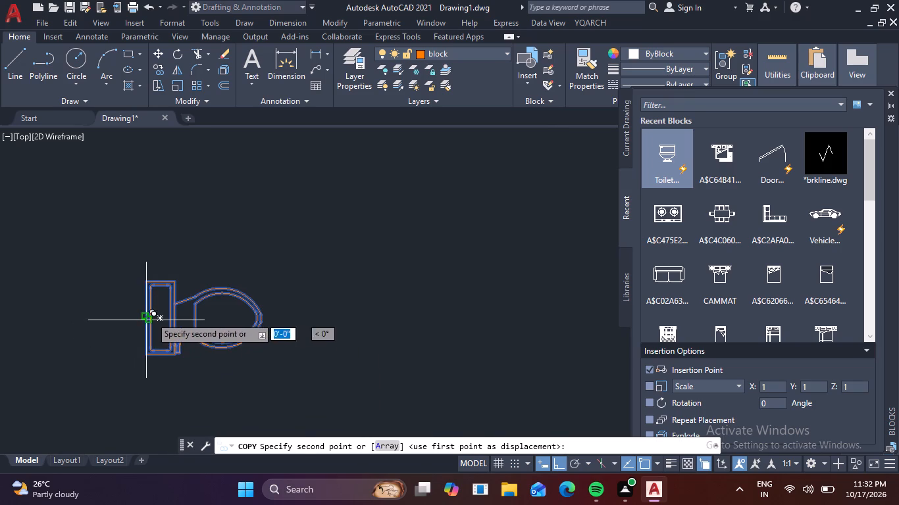
scroll(278, 310, down, 1)
middle_drag(290, 316, 103, 360)
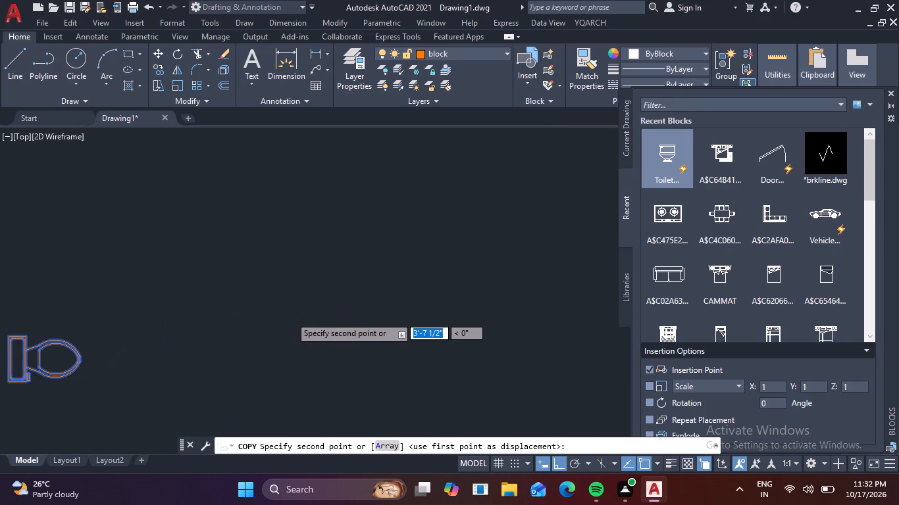
key(F8)
scroll(158, 347, down, 3)
middle_drag(164, 349, 57, 352)
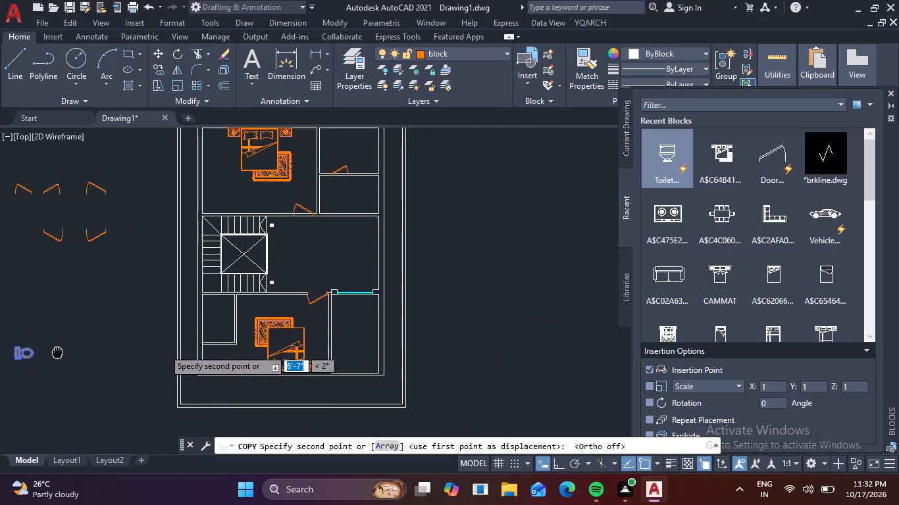
middle_drag(57, 352, 86, 402)
middle_drag(71, 396, 16, 373)
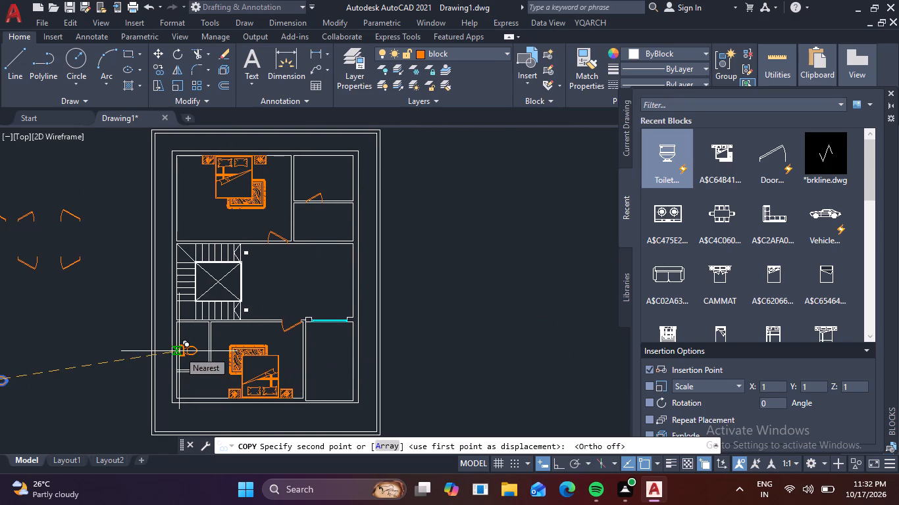
scroll(184, 343, up, 3)
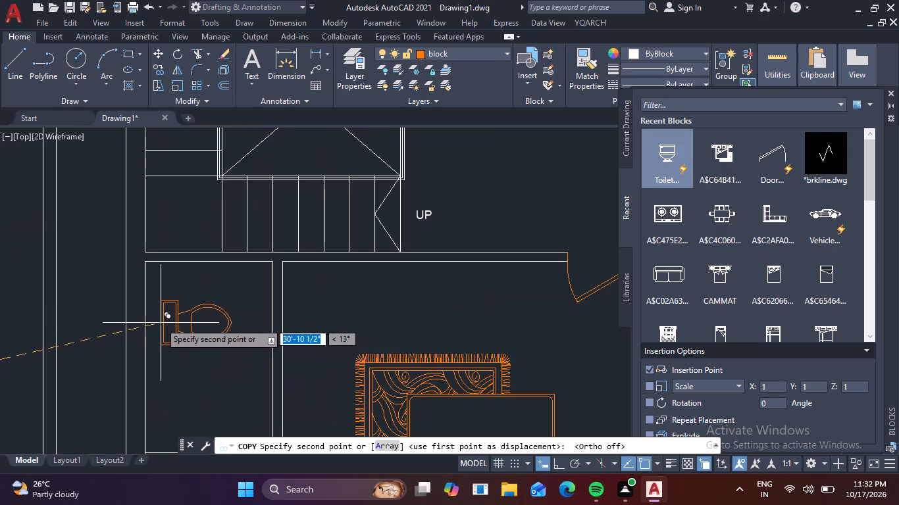
click(145, 310)
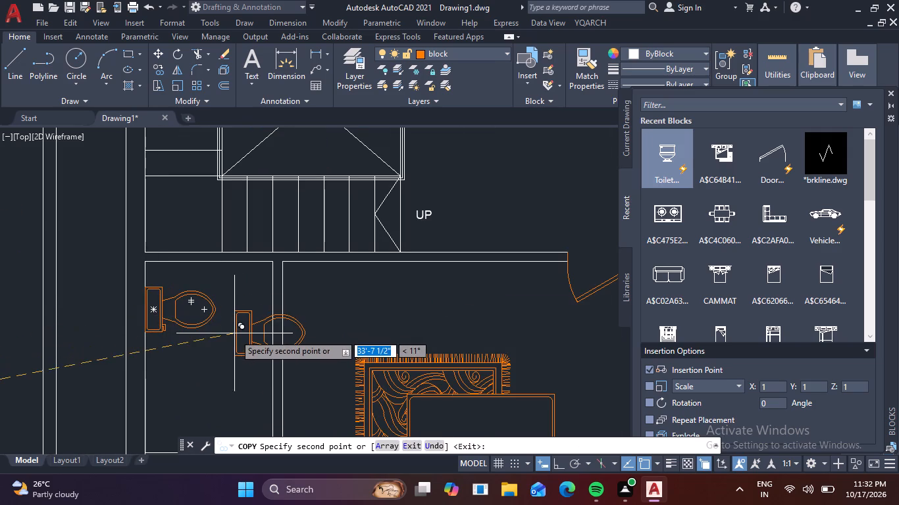
scroll(228, 346, down, 3)
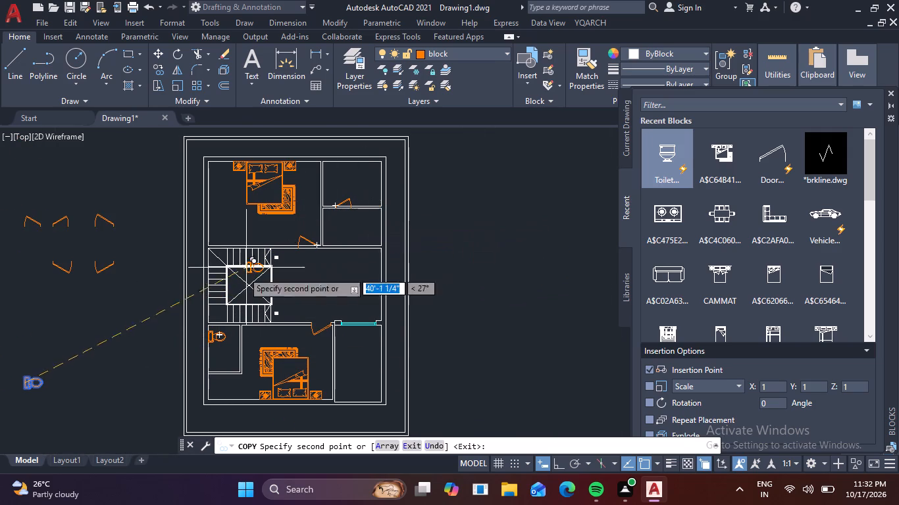
key(Escape)
Rotate the loose toilet block west of the plan by 180° so its tank faces east.
click(41, 387)
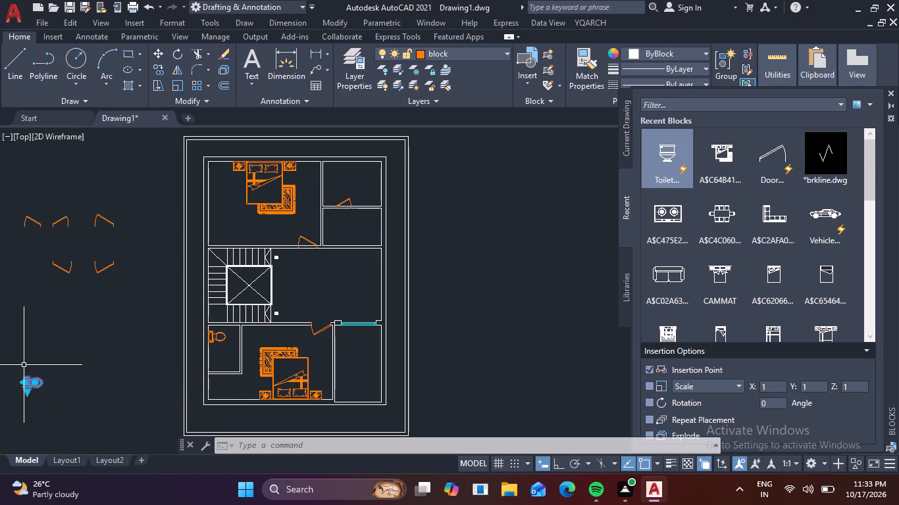
text(RO)
key(space)
key(F8)
middle_drag(30, 368, 128, 359)
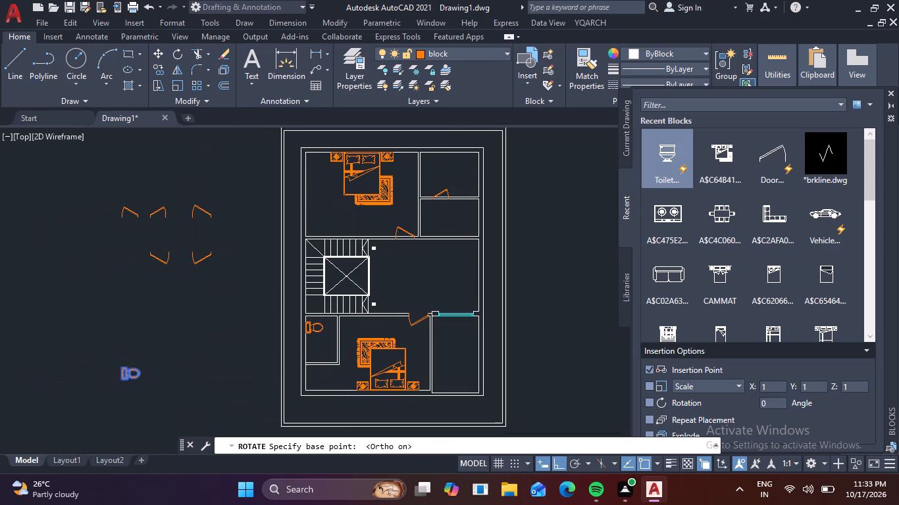
click(117, 379)
click(86, 410)
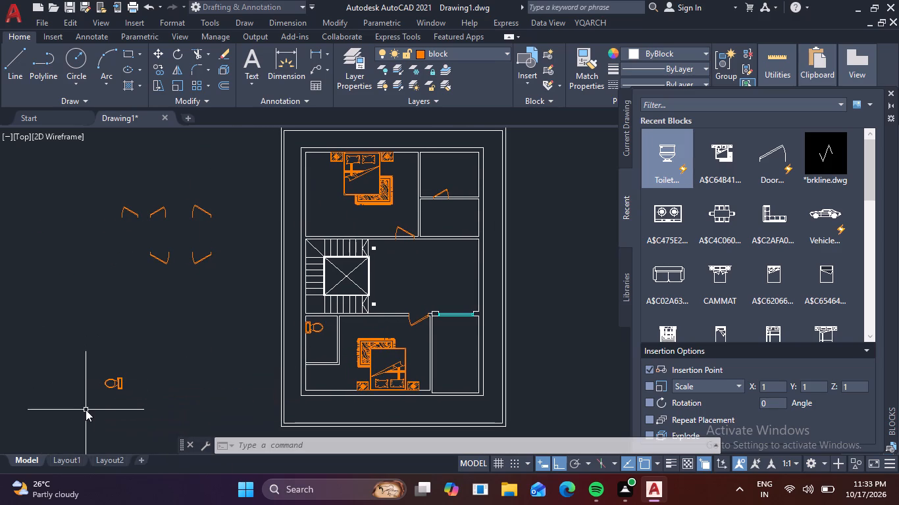
Copy the loose toilet block into the northeastern small room, placing its tank against the inner face of the east wall.
drag(145, 408, 118, 391)
click(81, 368)
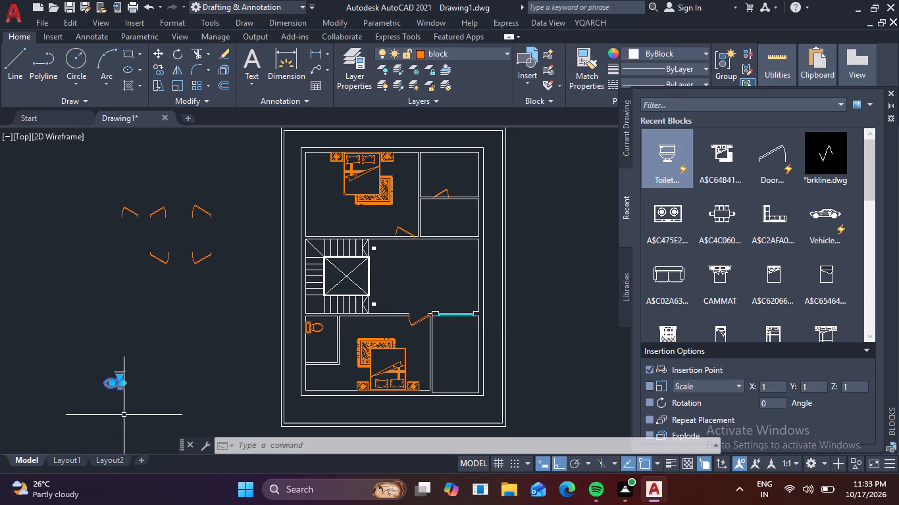
text(CO)
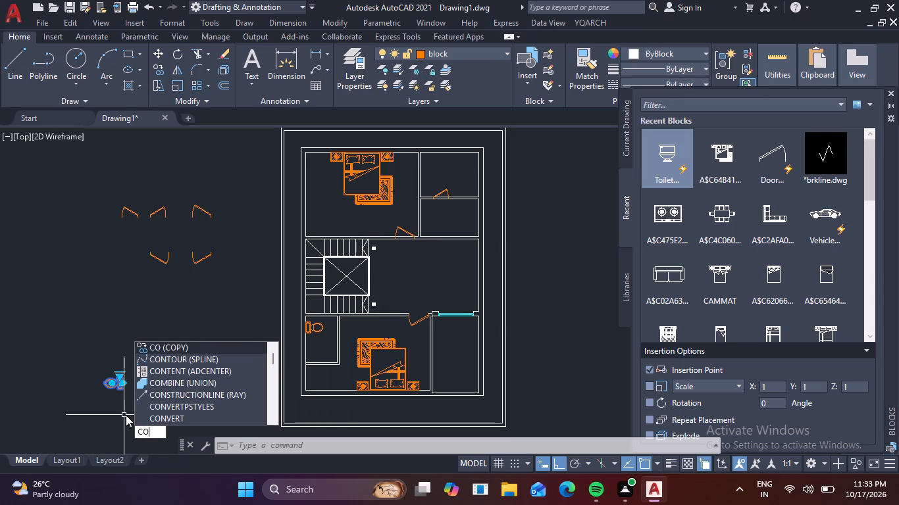
key(space)
scroll(116, 392, up, 4)
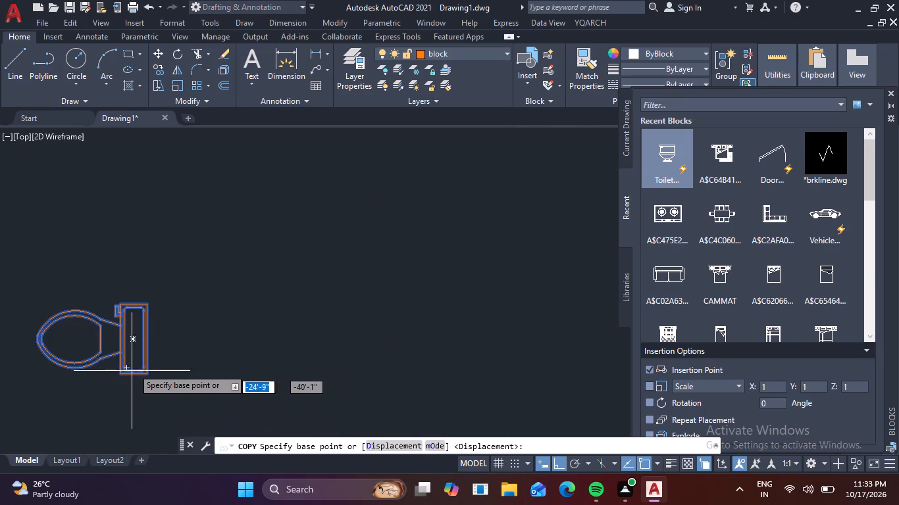
click(149, 339)
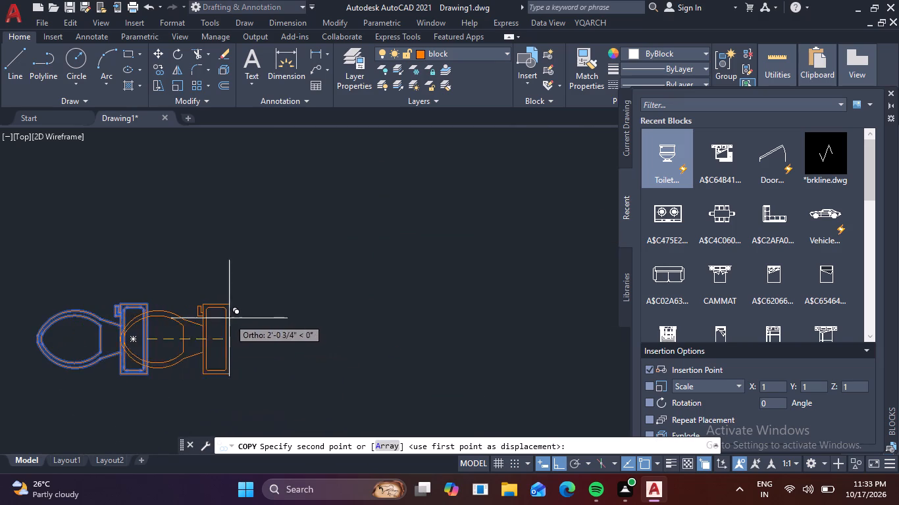
scroll(231, 318, down, 2)
key(F8)
scroll(265, 312, down, 4)
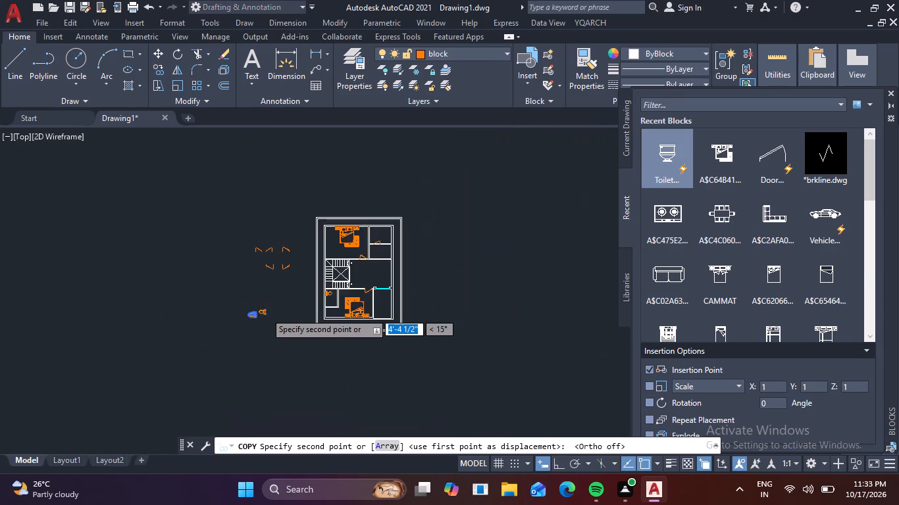
middle_drag(265, 312, 145, 391)
scroll(270, 320, up, 3)
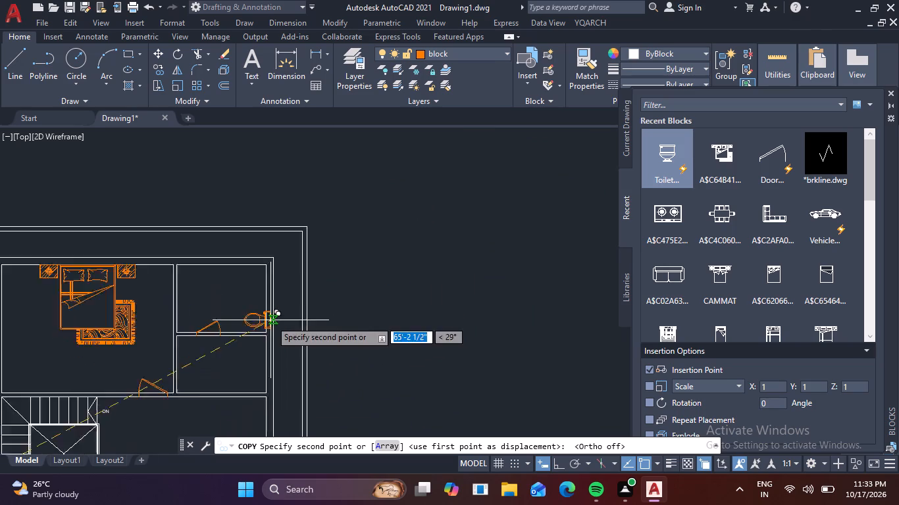
scroll(270, 320, up, 2)
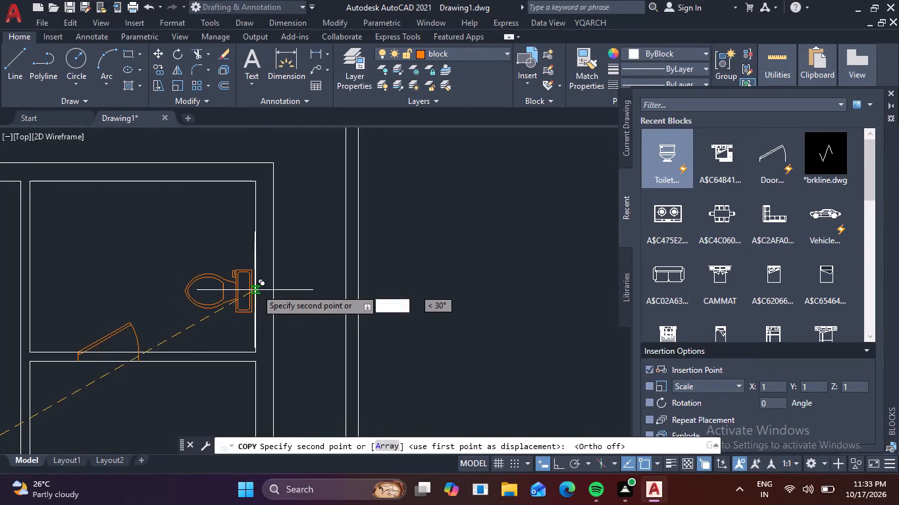
click(257, 288)
key(Escape)
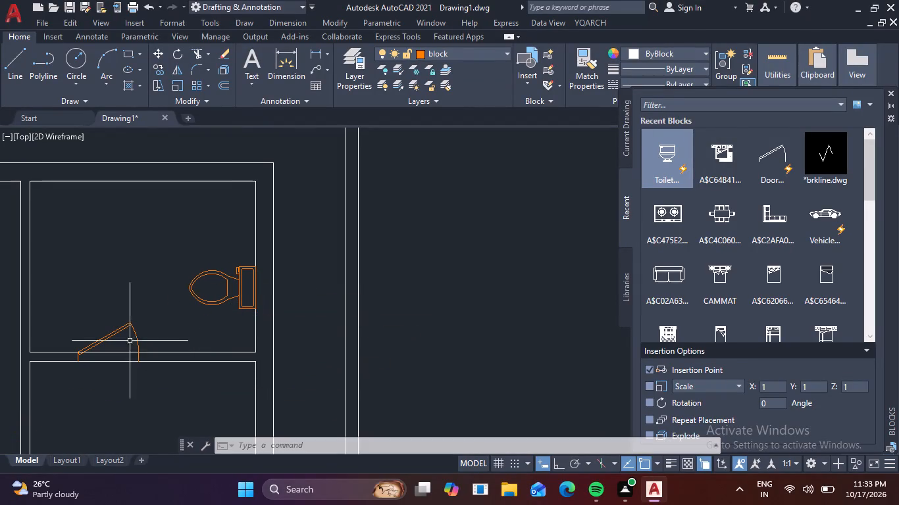
Delete the loose toilet block left west of the plan.
scroll(130, 341, down, 3)
middle_drag(95, 387, 207, 295)
middle_drag(132, 353, 169, 316)
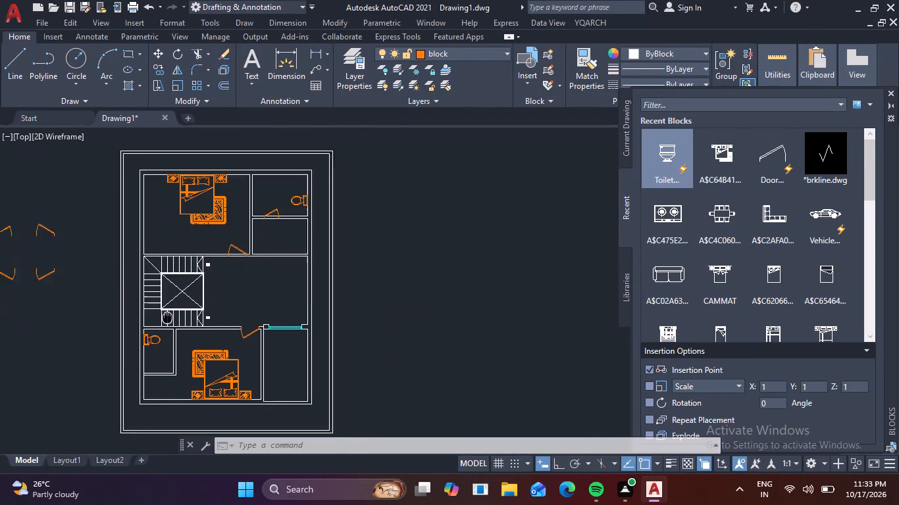
middle_drag(169, 316, 245, 297)
click(37, 425)
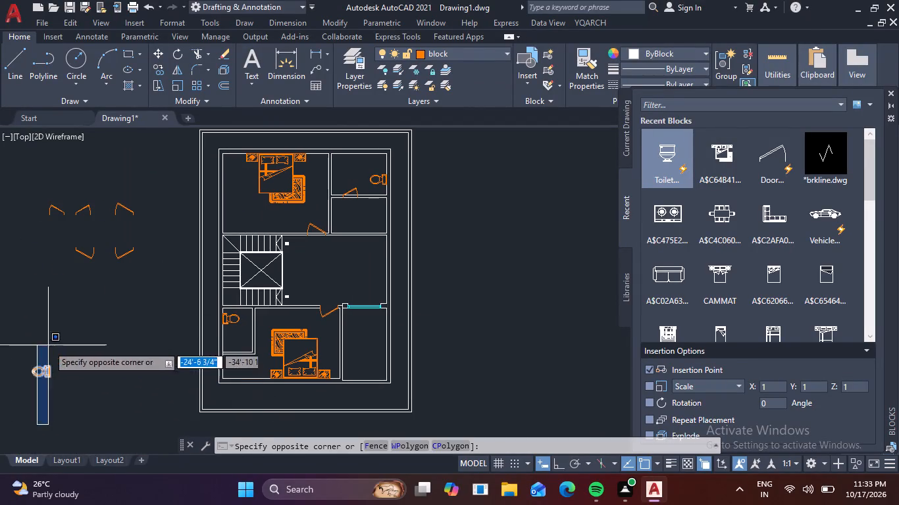
click(48, 345)
drag(75, 383, 55, 378)
click(0, 341)
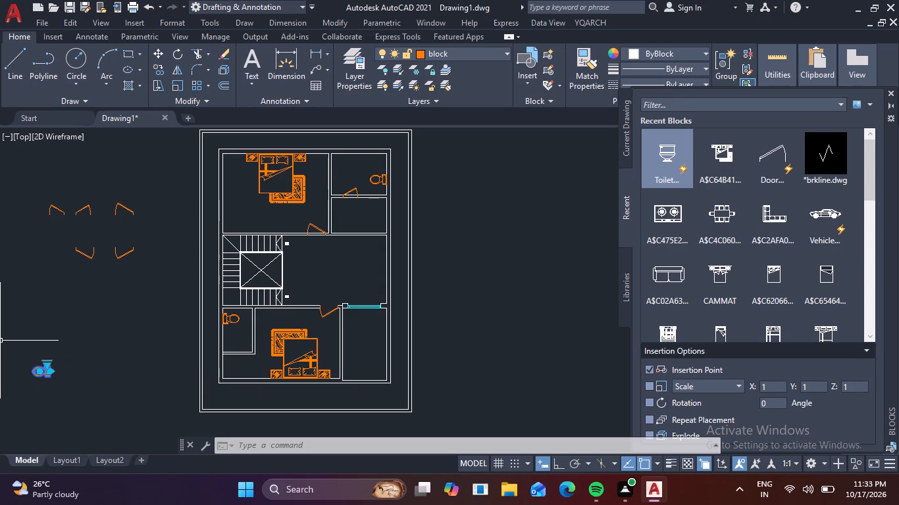
key(Delete)
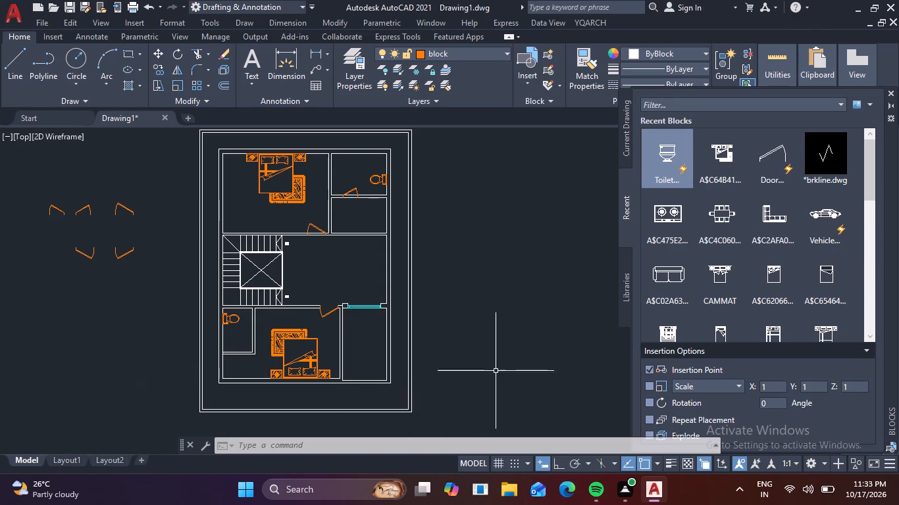
Insert the recent two-seat sofa block (A$C02A63...) in the empty area east of the plan.
drag(675, 277, 517, 315)
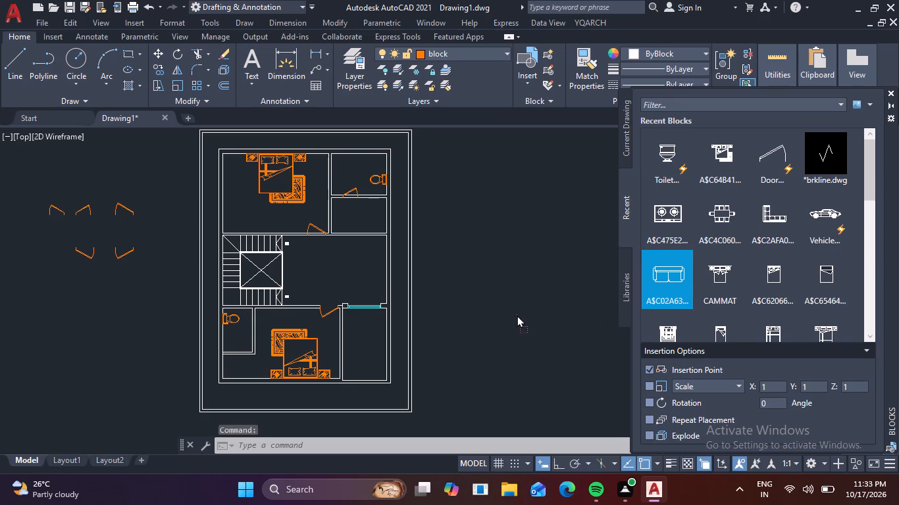
drag(517, 315, 517, 314)
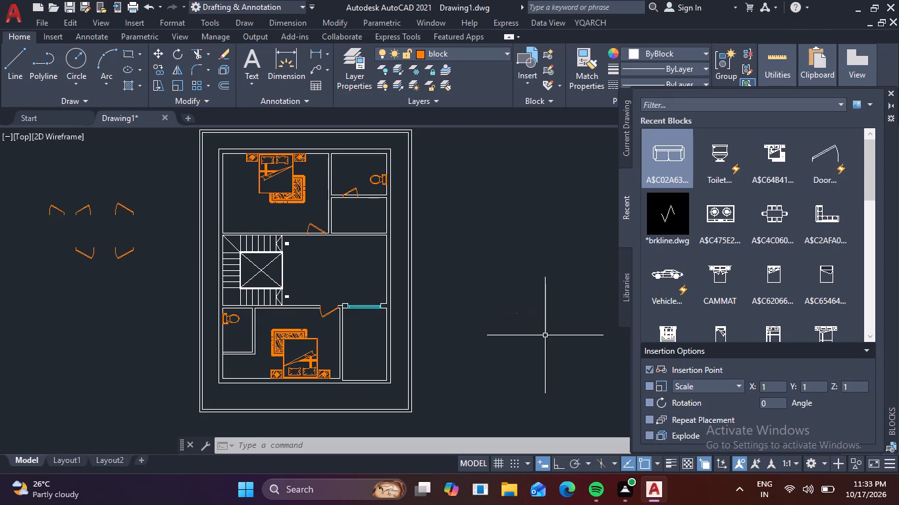
Scale up the tiny inserted sofa block east of the plan from its insertion point to a size in proportion with the rooms.
drag(542, 335, 528, 317)
click(489, 278)
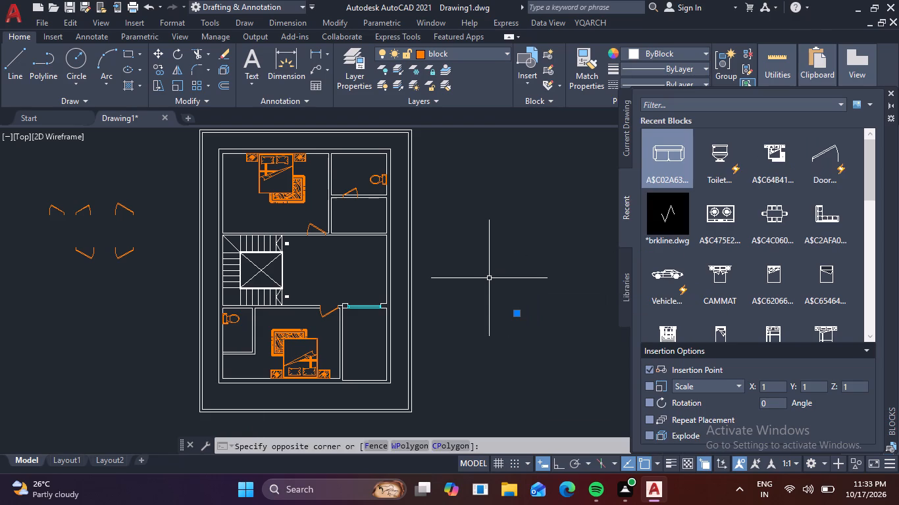
text(SC)
key(space)
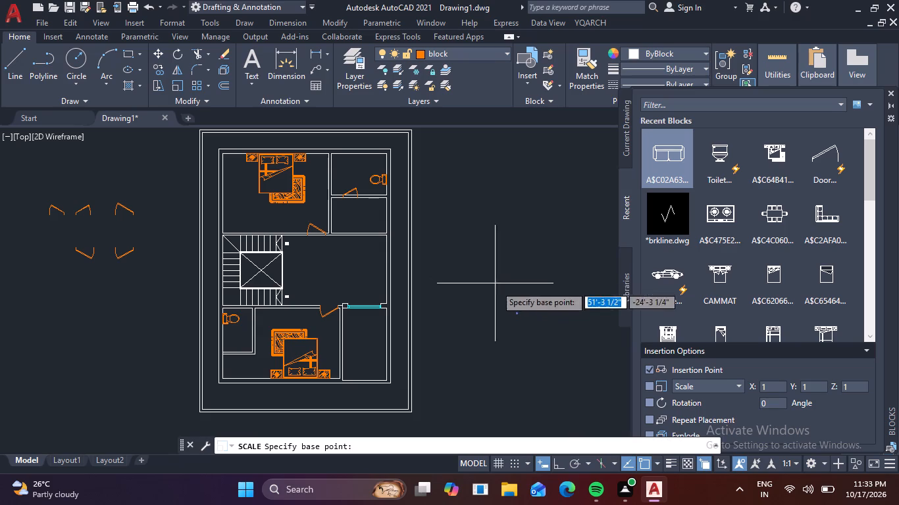
click(517, 314)
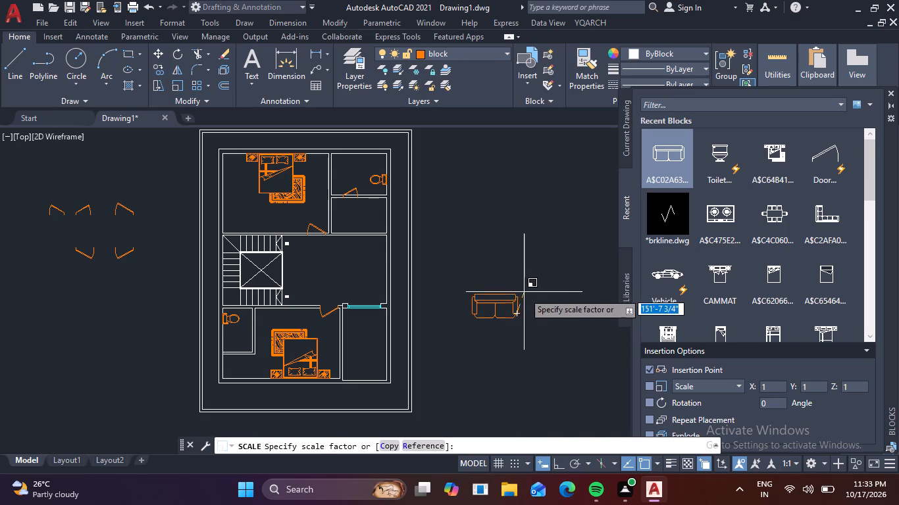
click(517, 296)
click(511, 312)
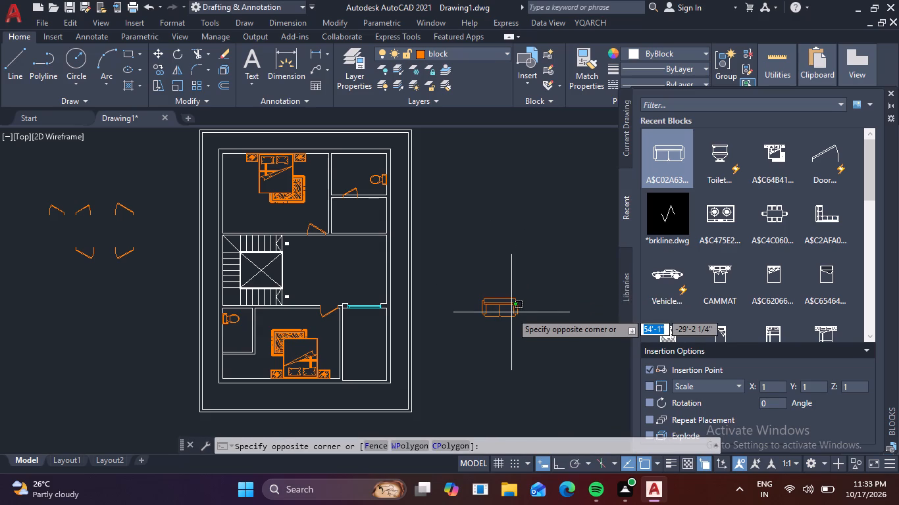
Move the two-seat sofa from its back's midpoint into the central hall, its back just below the north wall, east of the staircase.
click(487, 298)
key(m)
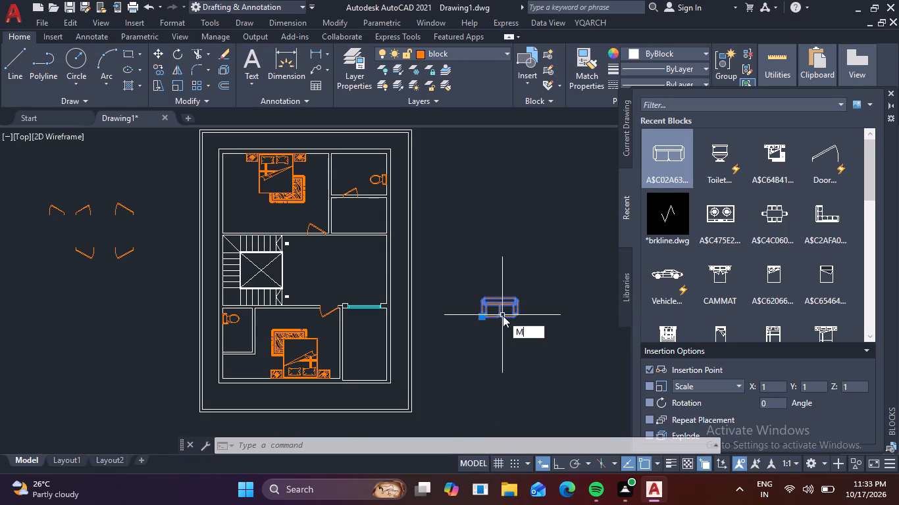
key(space)
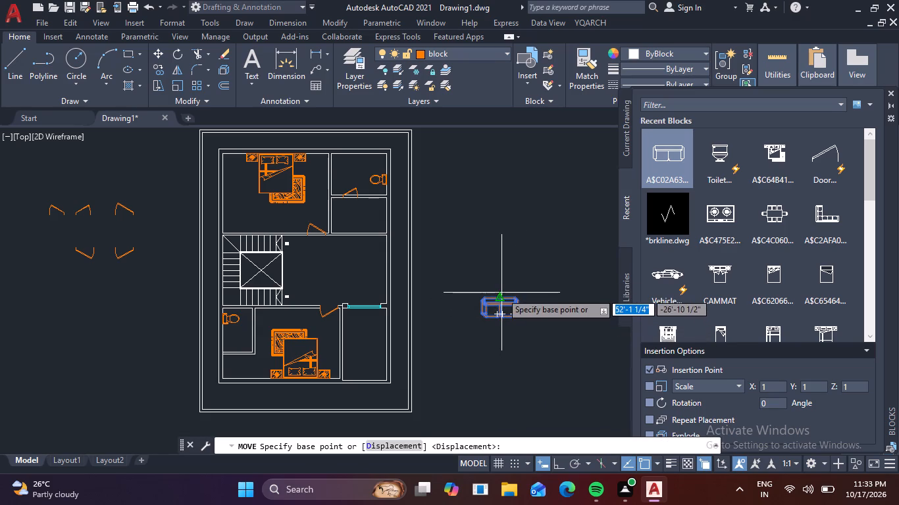
click(502, 299)
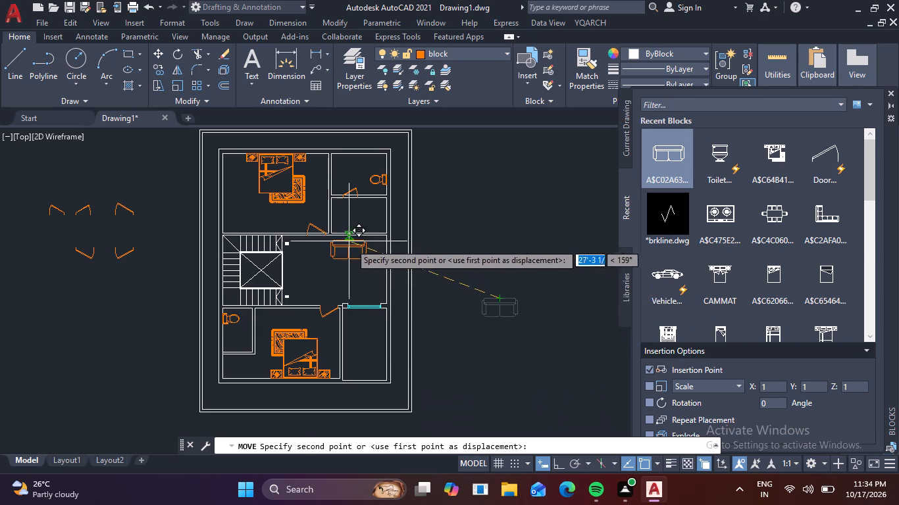
scroll(351, 247, up, 2)
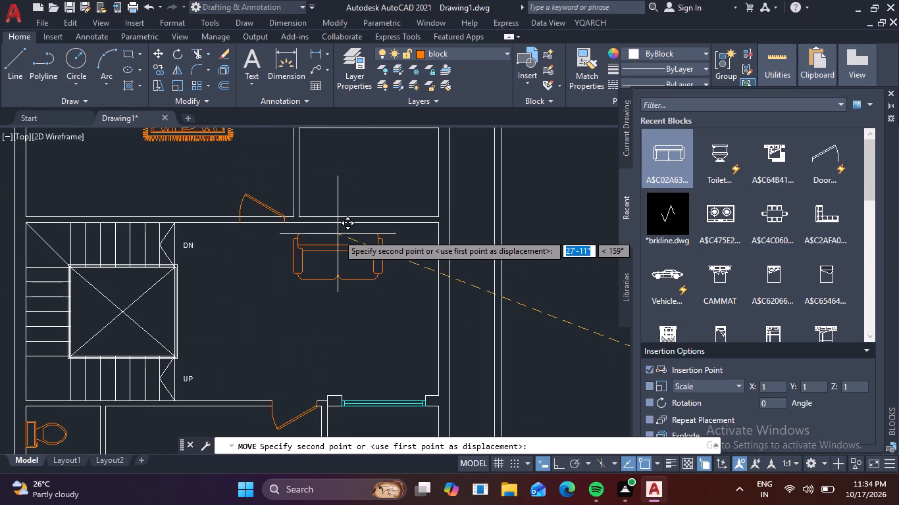
scroll(338, 234, up, 2)
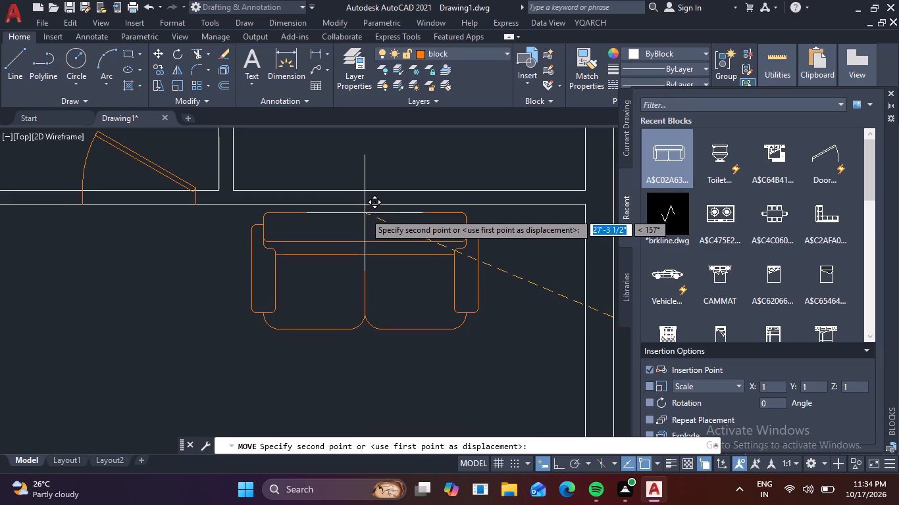
click(365, 213)
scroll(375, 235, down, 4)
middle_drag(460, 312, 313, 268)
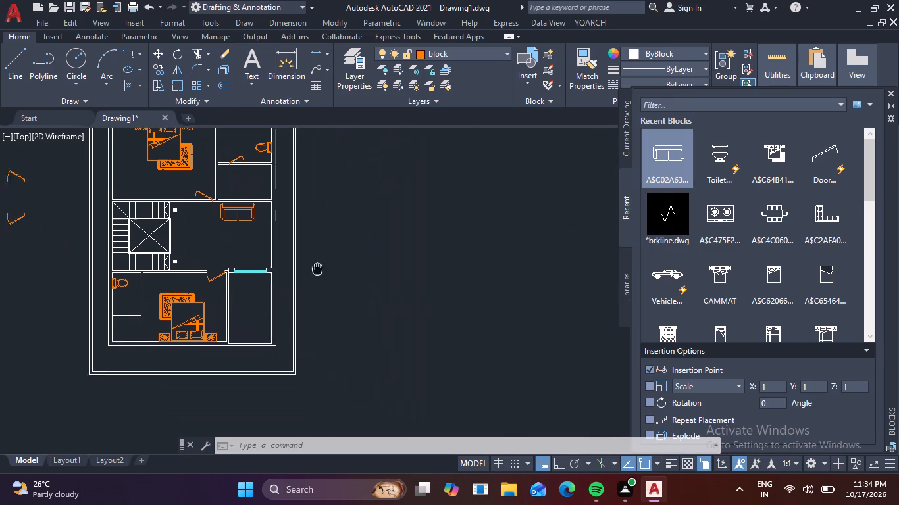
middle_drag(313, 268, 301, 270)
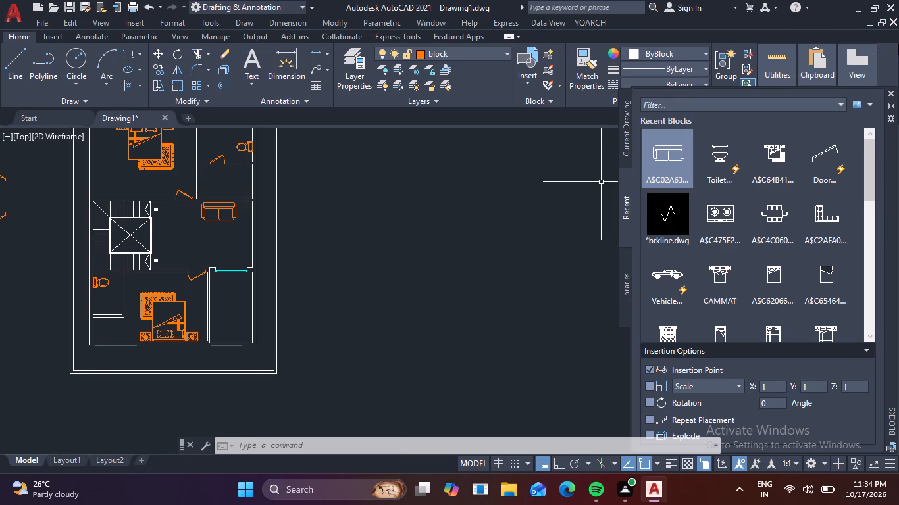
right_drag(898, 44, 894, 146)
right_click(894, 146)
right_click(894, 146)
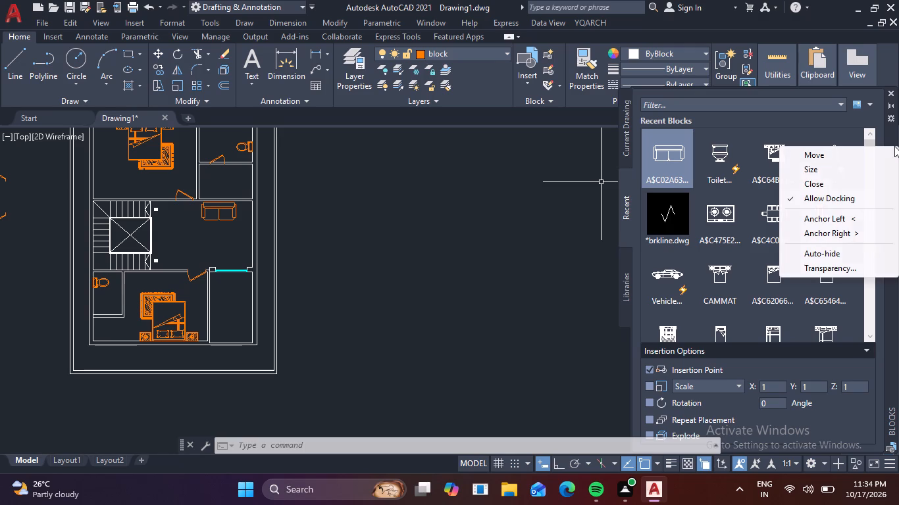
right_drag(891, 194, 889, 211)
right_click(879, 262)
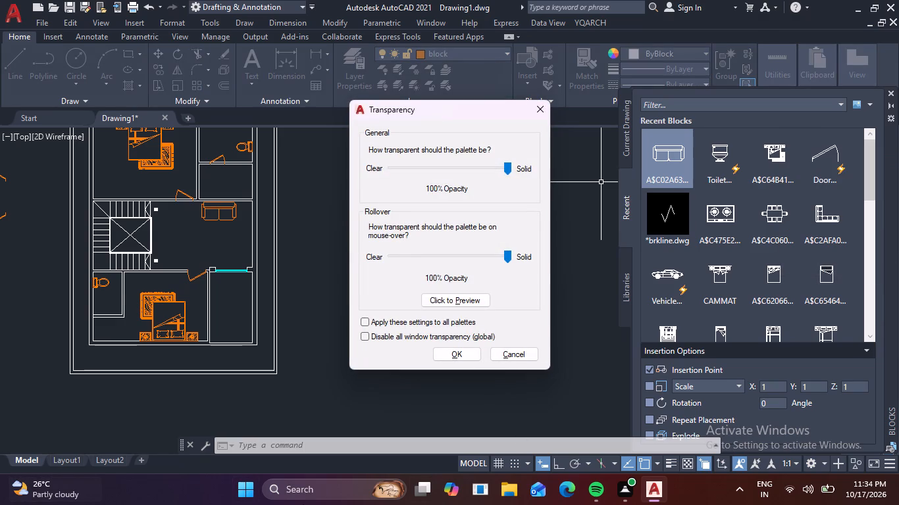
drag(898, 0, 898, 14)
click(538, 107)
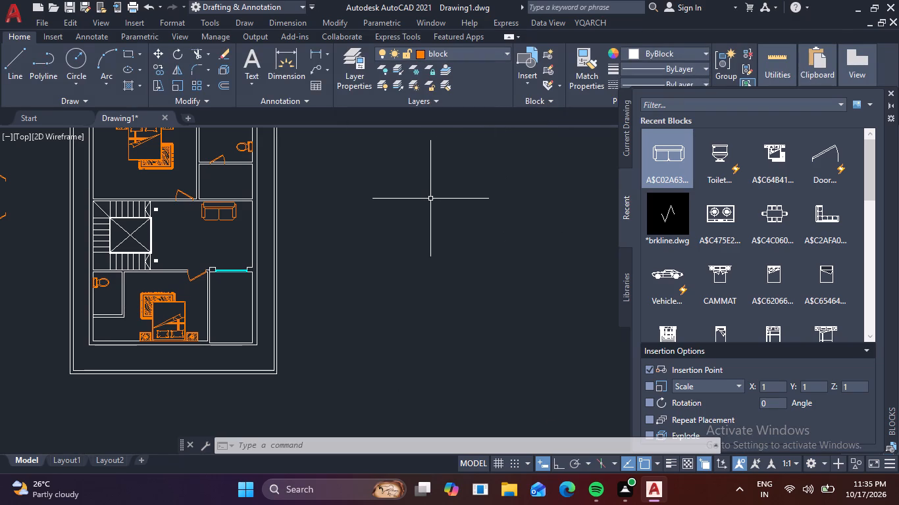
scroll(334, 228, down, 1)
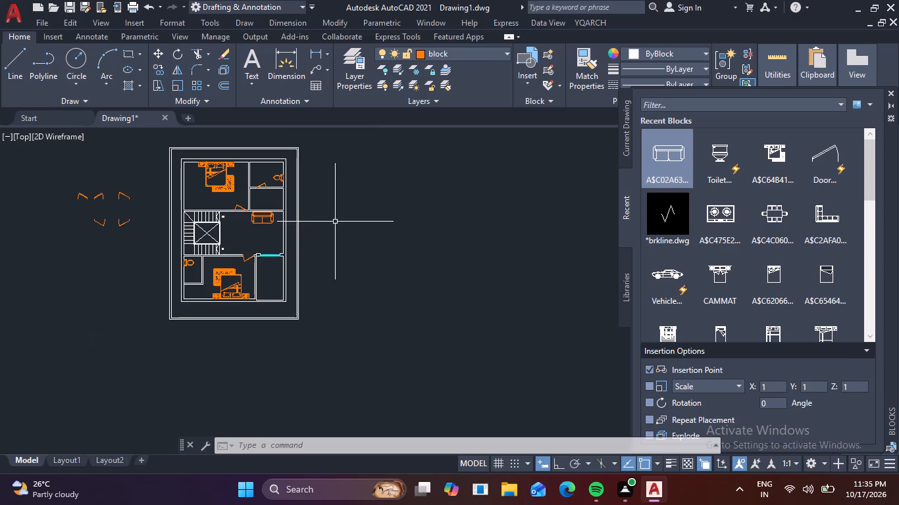
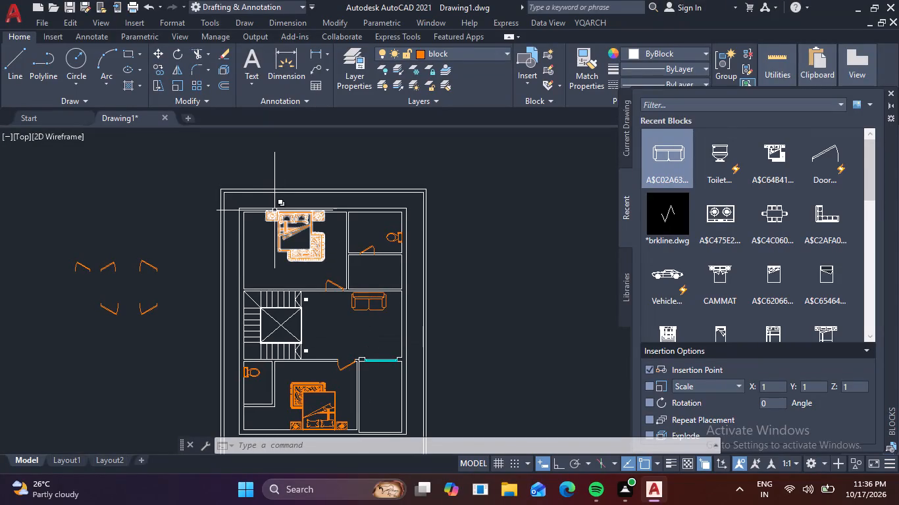
Look through the recent blocks for further furniture that suits the floor plan.
middle_drag(338, 337, 345, 283)
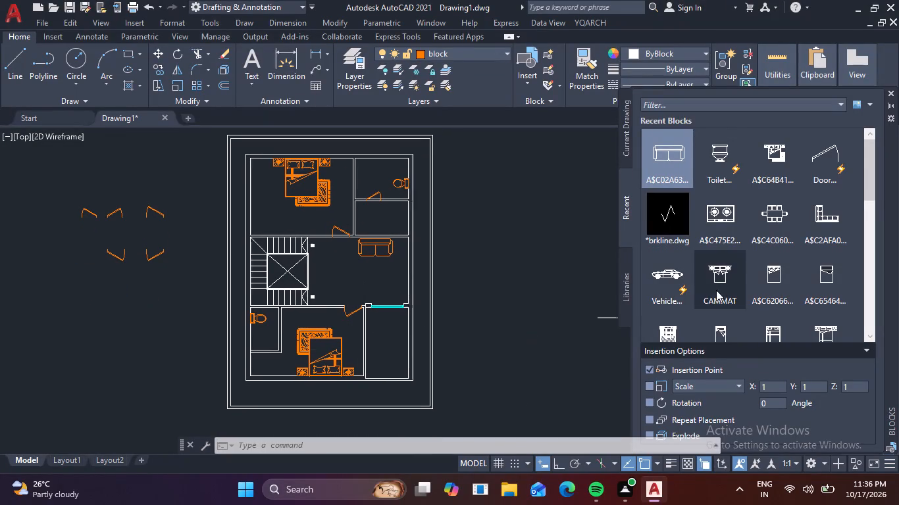
scroll(738, 243, down, 3)
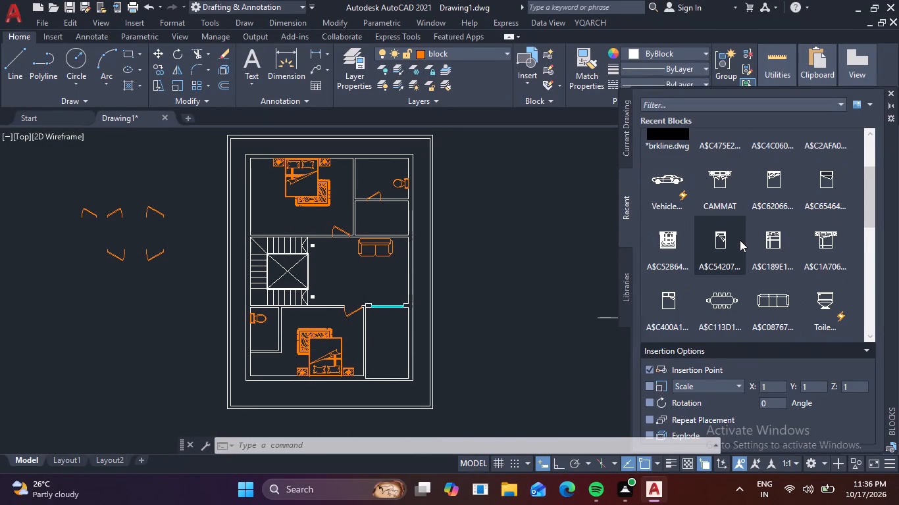
scroll(740, 240, down, 2)
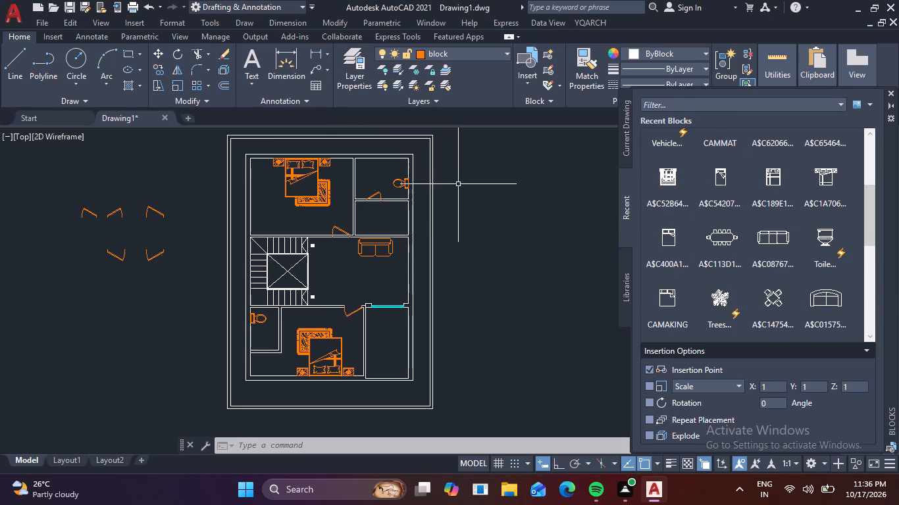
scroll(733, 224, up, 2)
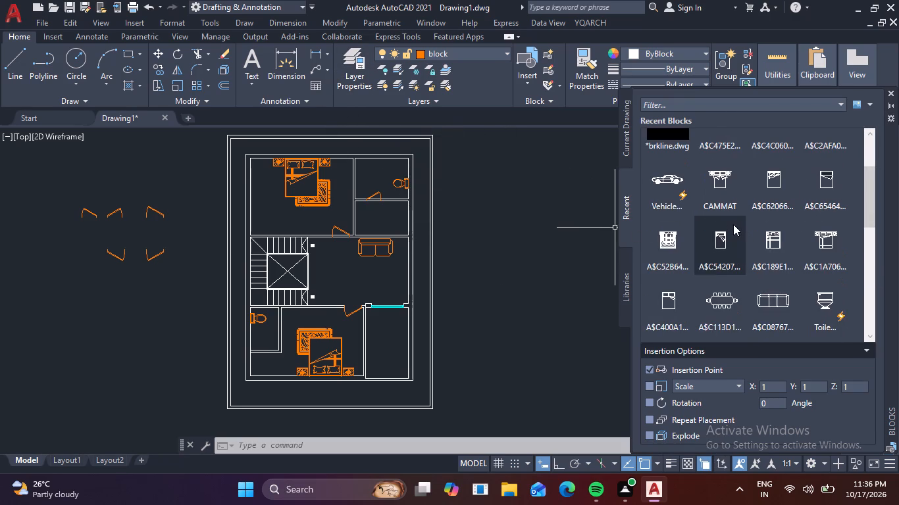
scroll(744, 246, up, 1)
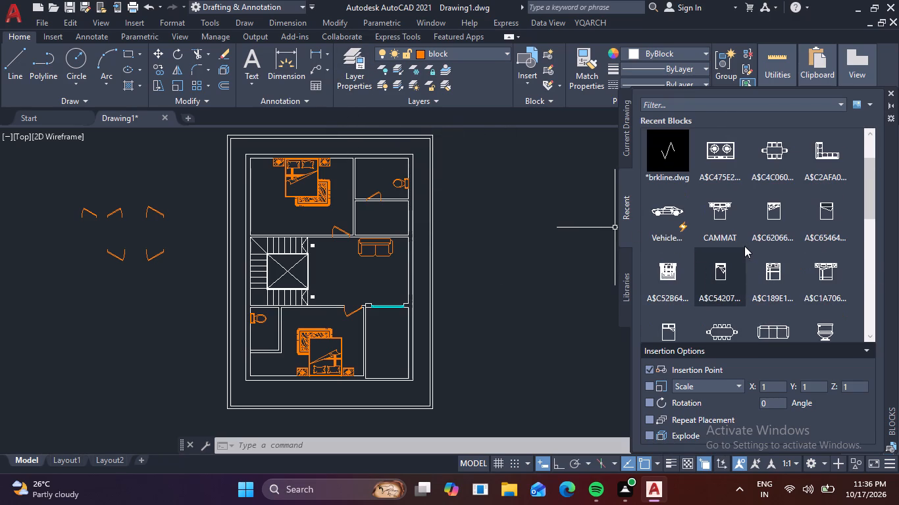
scroll(744, 246, up, 2)
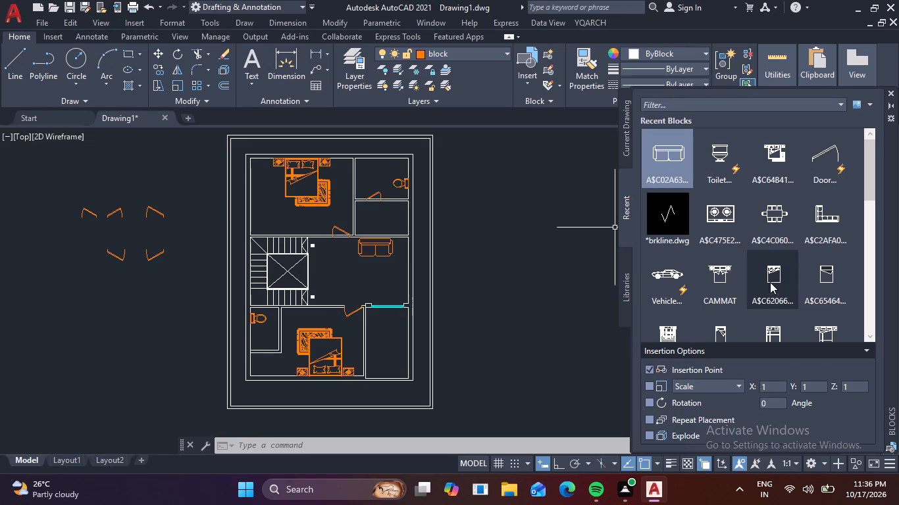
scroll(756, 221, up, 3)
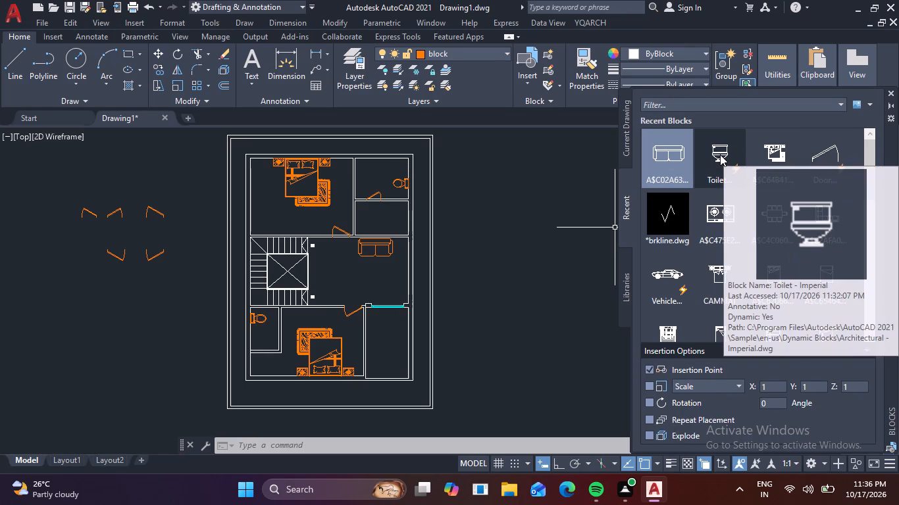
scroll(707, 170, down, 2)
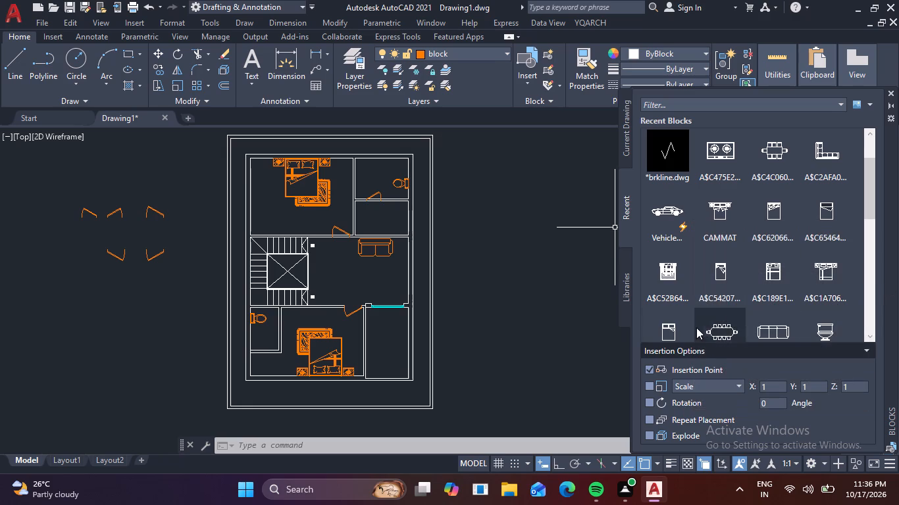
scroll(732, 341, down, 1)
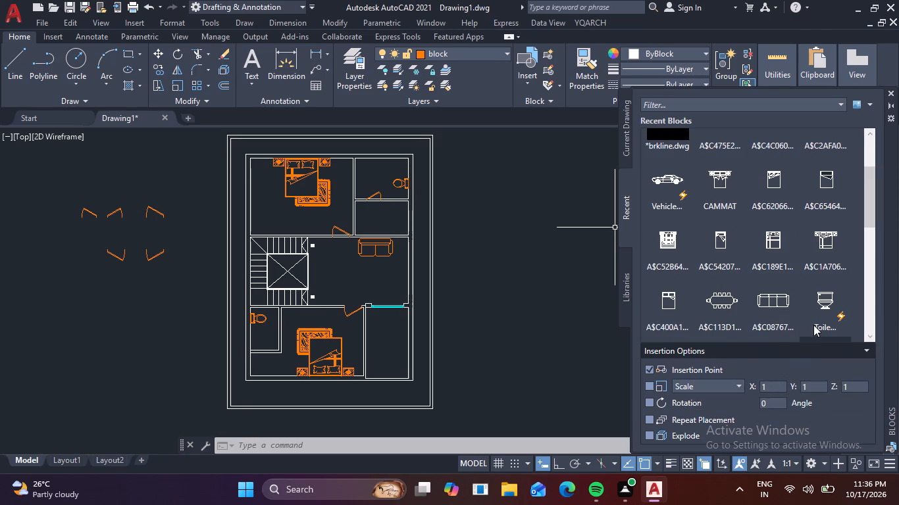
scroll(813, 325, down, 2)
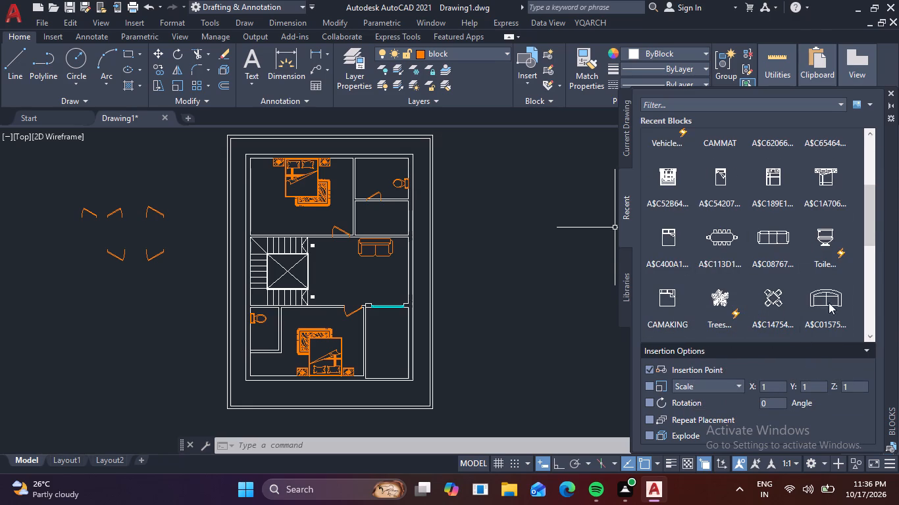
scroll(755, 215, down, 2)
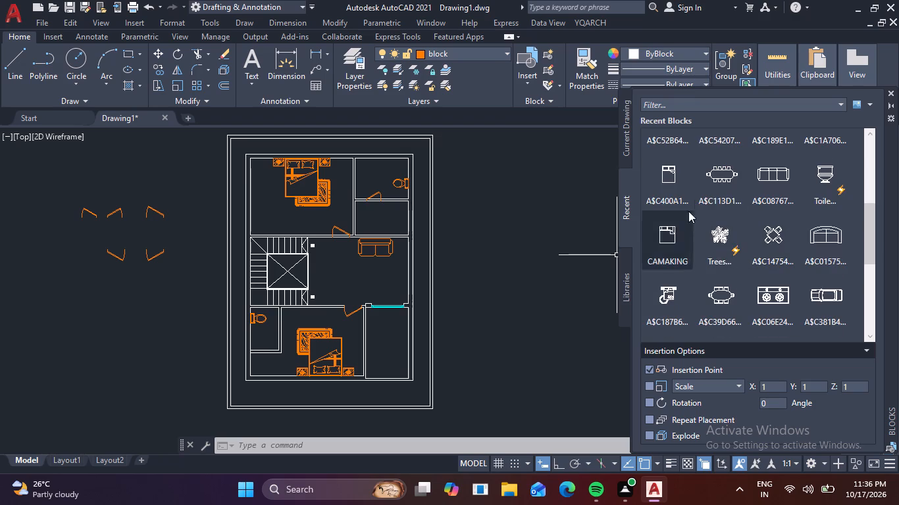
scroll(760, 255, down, 4)
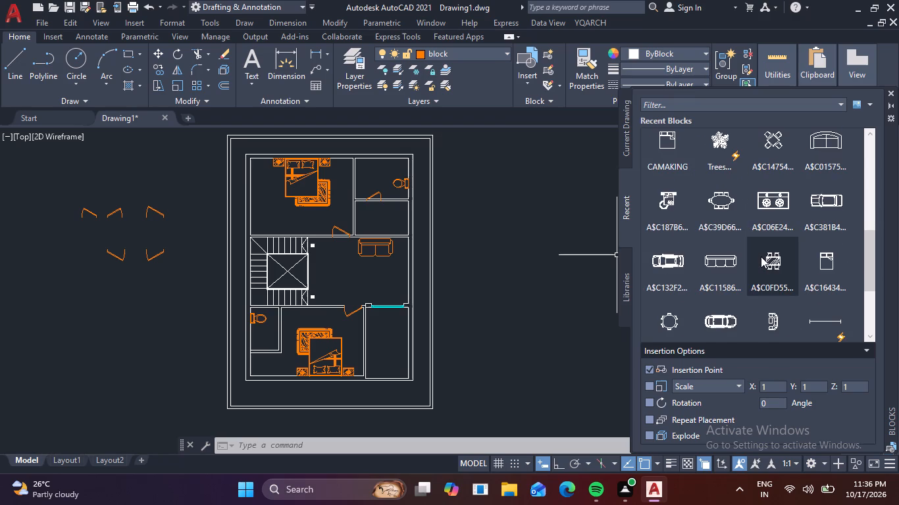
scroll(719, 276, down, 4)
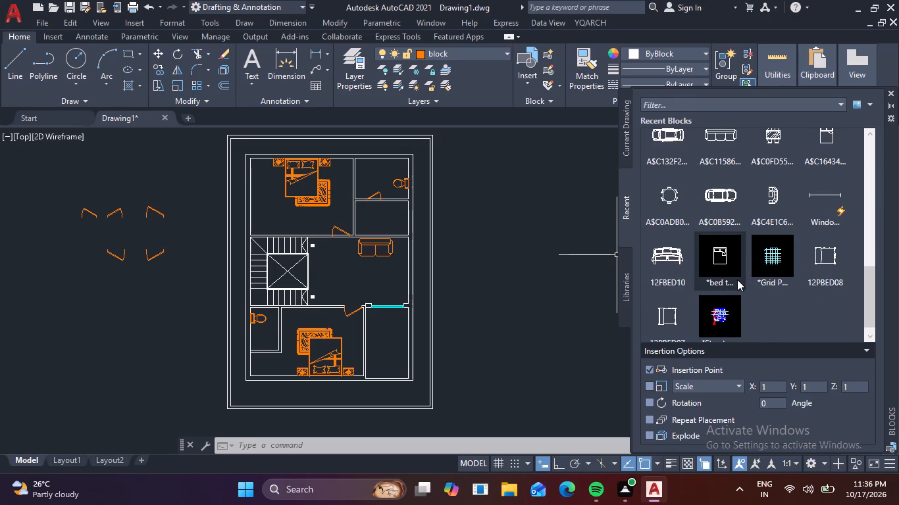
scroll(760, 269, up, 11)
scroll(704, 249, up, 5)
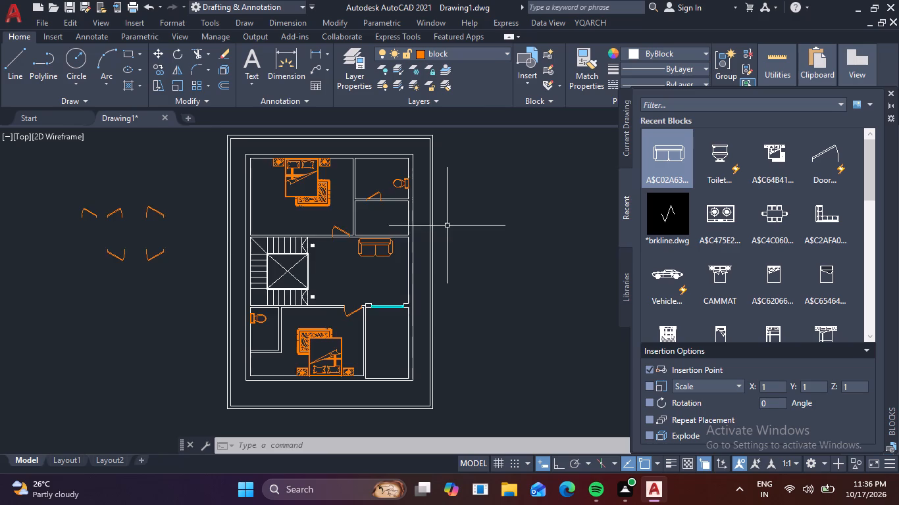
Copy the two-seat sofa in the central hall to the open floor just south of it, north of the pier window.
scroll(430, 235, up, 4)
scroll(335, 263, down, 2)
middle_drag(390, 267, 451, 232)
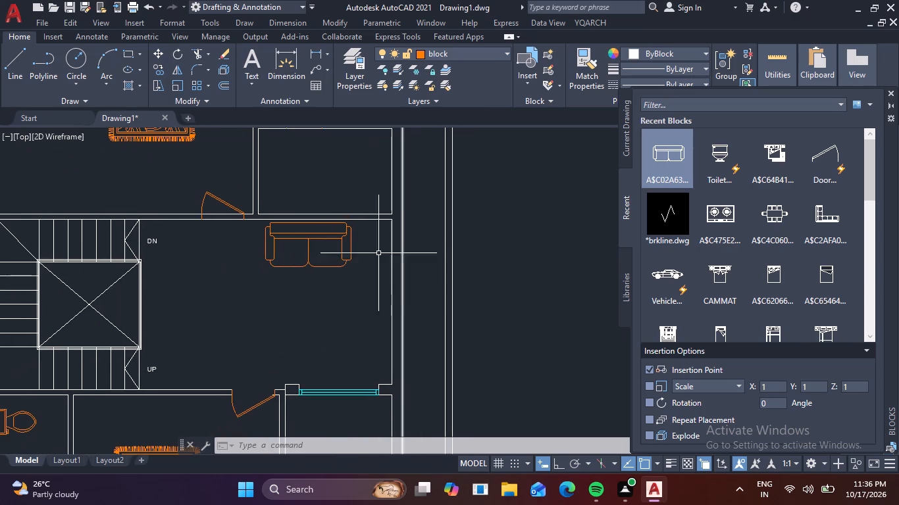
click(344, 256)
click(356, 262)
drag(357, 272, 349, 262)
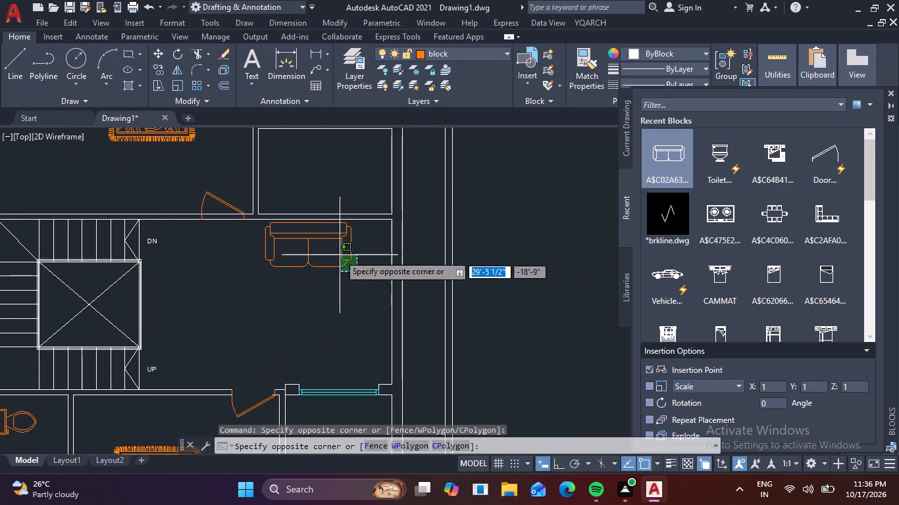
click(332, 249)
text(CO)
key(space)
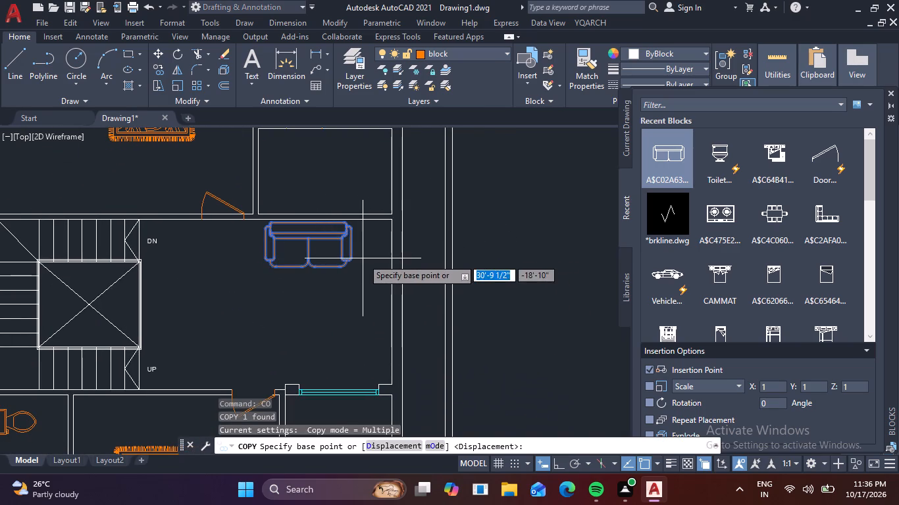
click(334, 258)
click(330, 348)
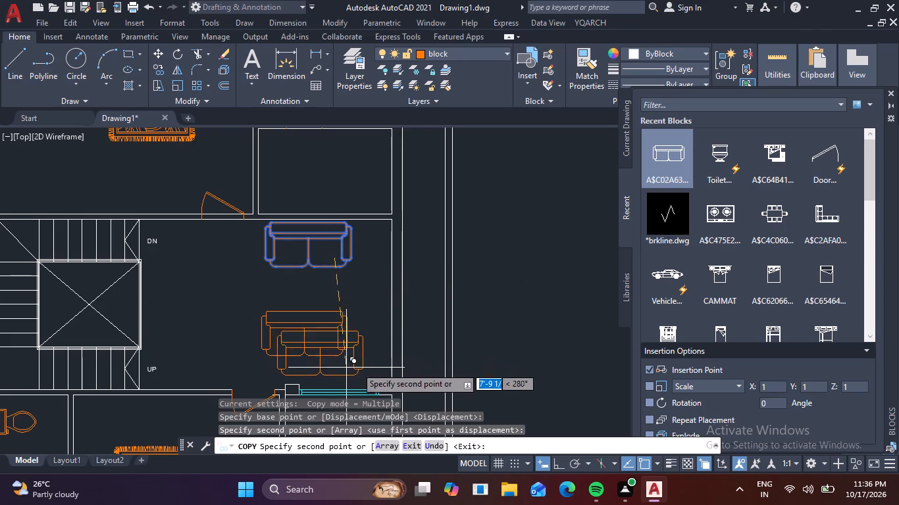
key(Escape)
Rotate the copied sofa a quarter turn clockwise with Ortho on, so its back faces the hall's east wall.
drag(354, 379, 353, 368)
click(317, 330)
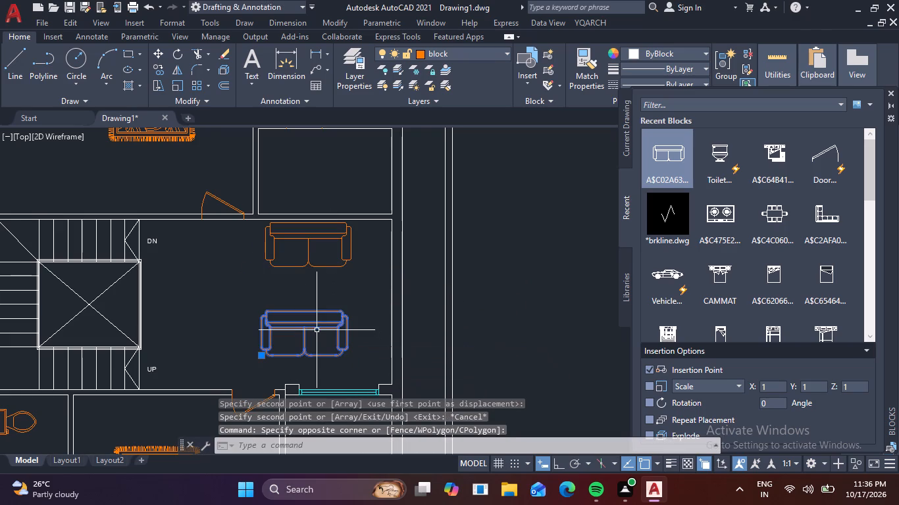
key(r)
key(o)
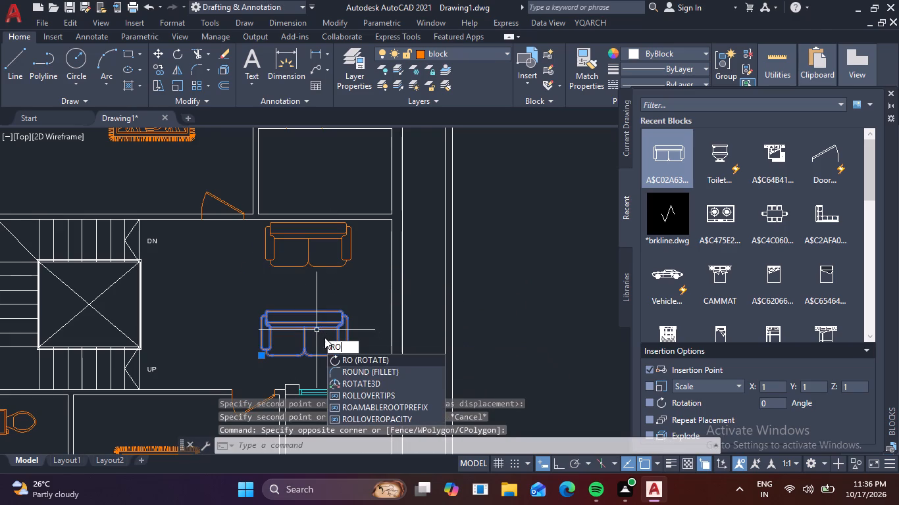
key(space)
click(353, 328)
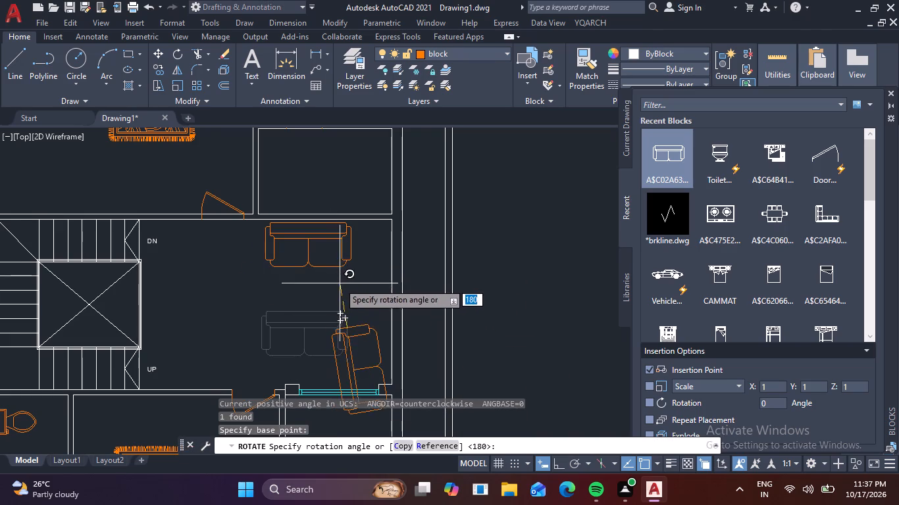
middle_drag(363, 345, 375, 280)
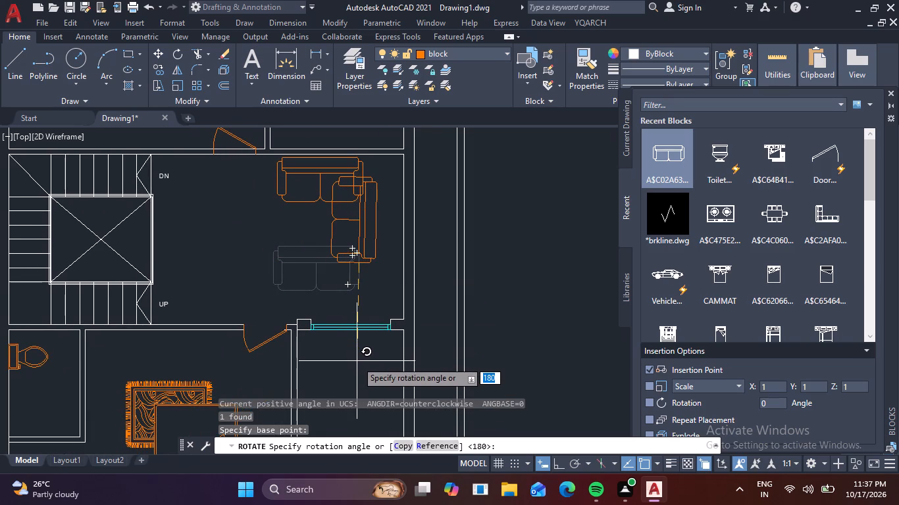
key(F8)
click(350, 377)
Move the rotated sofa from its back's midpoint with Ortho off, placing its back just inside the hall's east wall.
drag(376, 275, 378, 265)
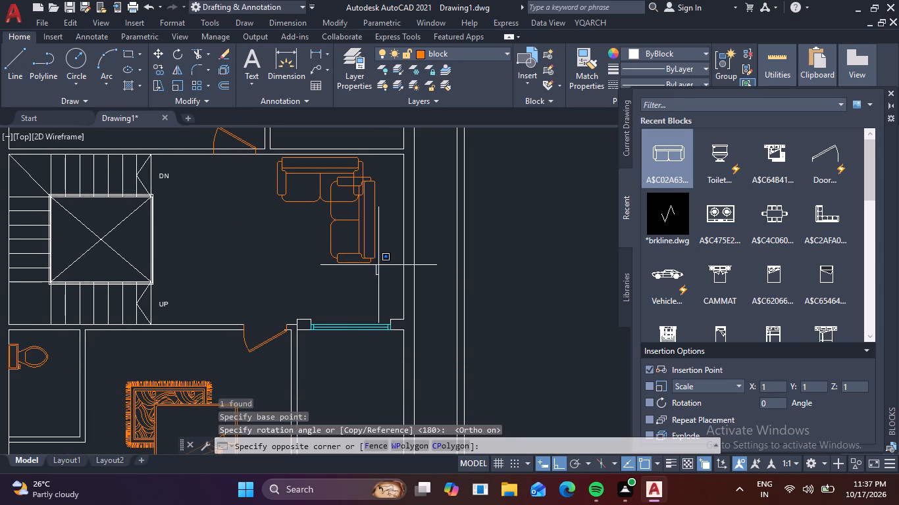
drag(378, 265, 378, 264)
click(340, 247)
key(m)
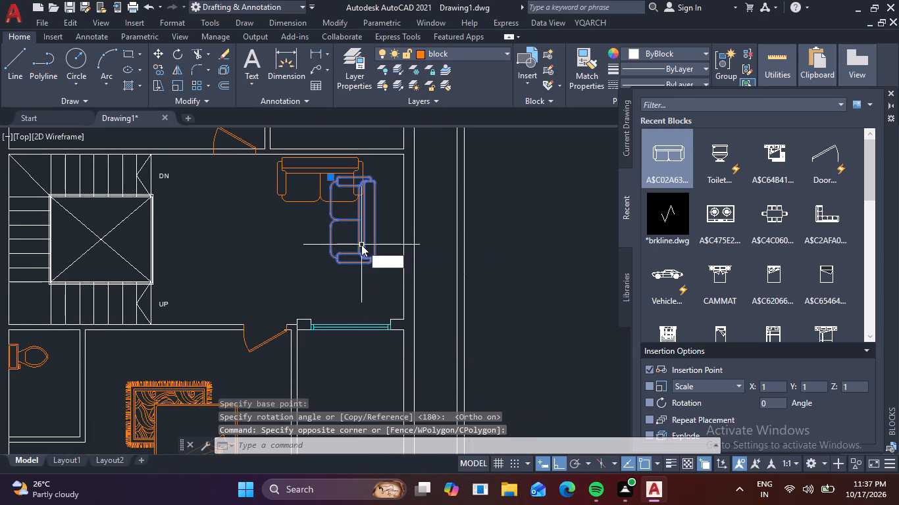
key(space)
click(375, 218)
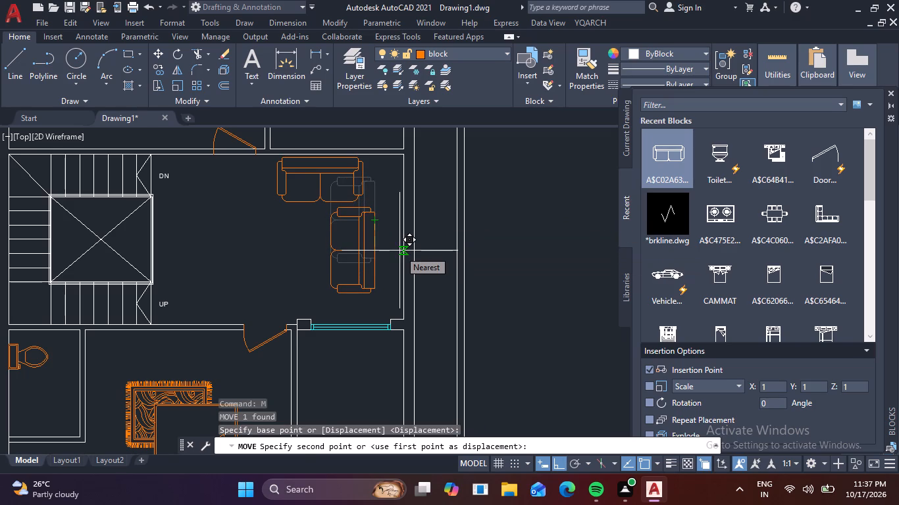
key(F8)
scroll(387, 253, up, 2)
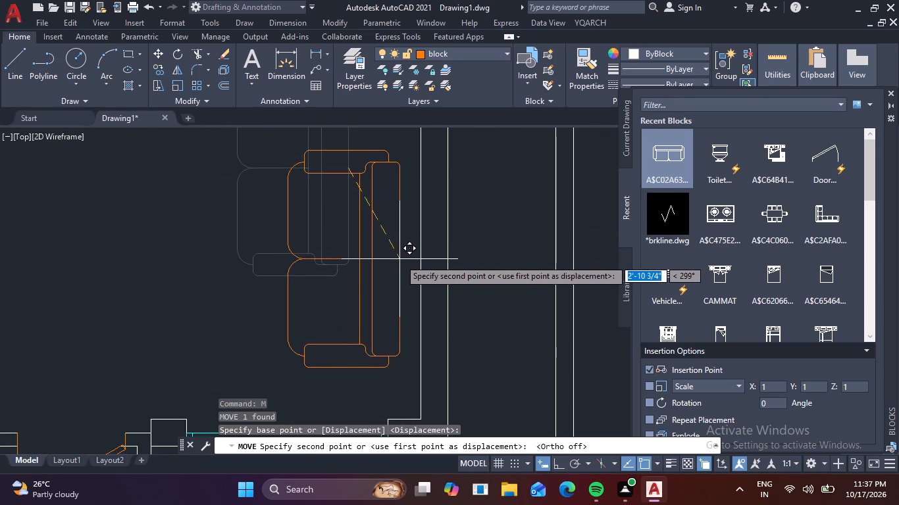
scroll(402, 256, down, 1)
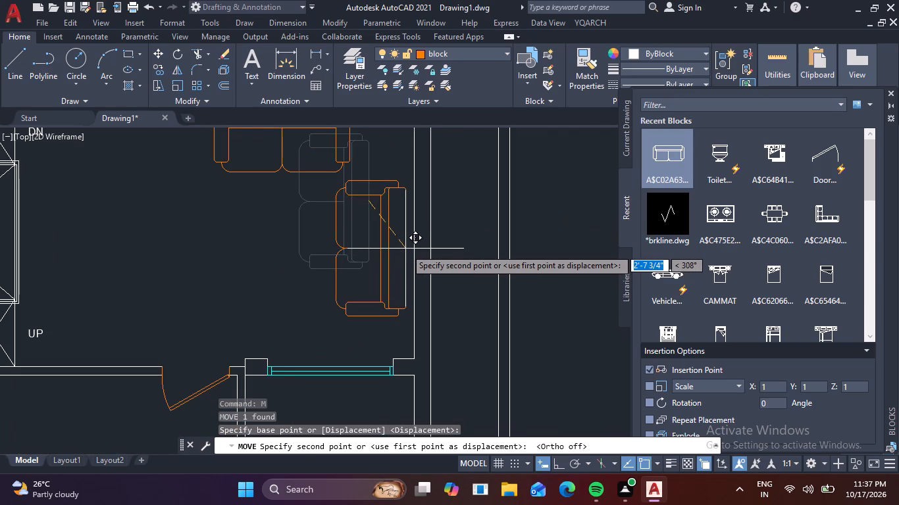
scroll(405, 246, up, 2)
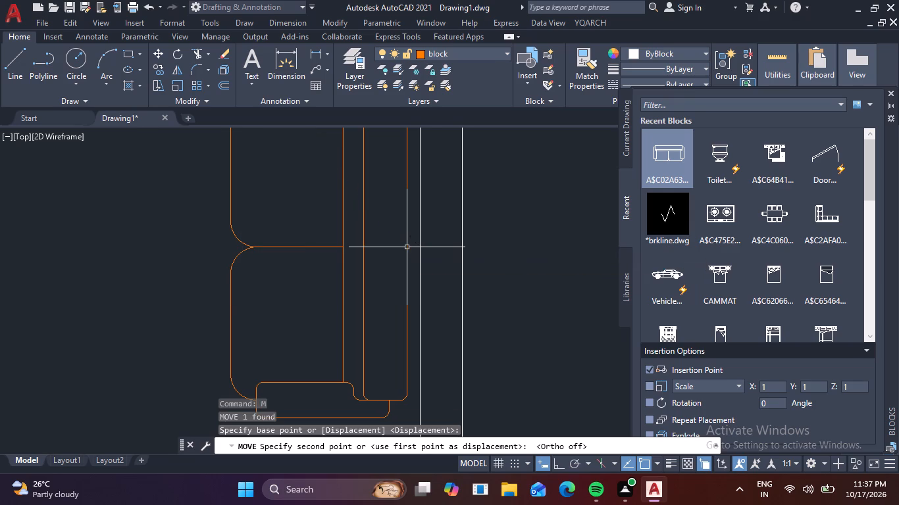
click(407, 247)
scroll(404, 272, down, 3)
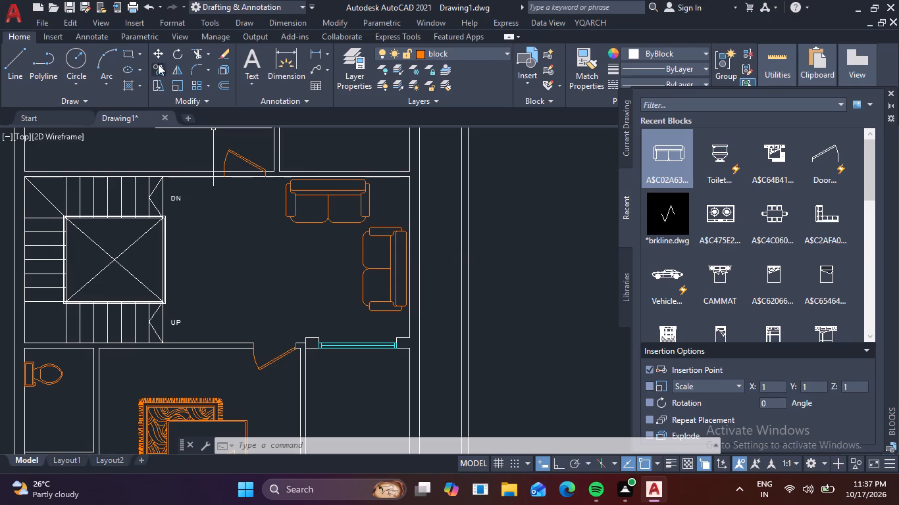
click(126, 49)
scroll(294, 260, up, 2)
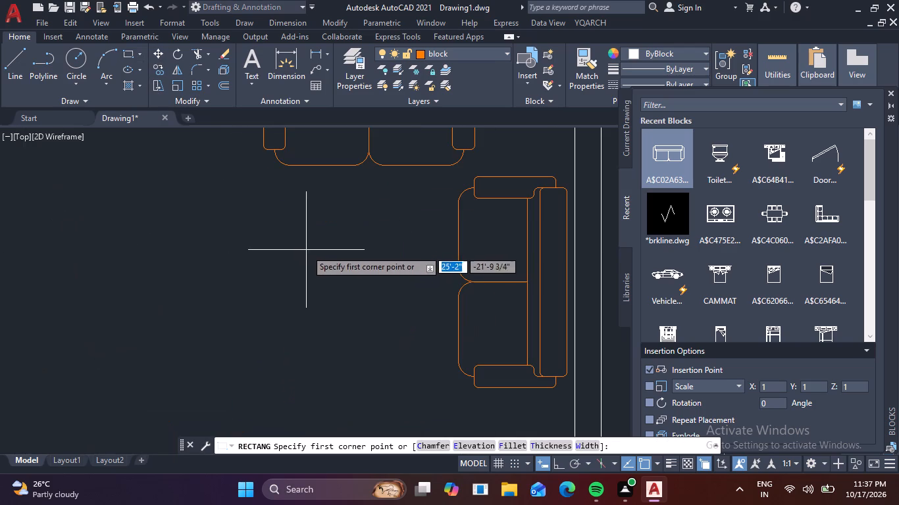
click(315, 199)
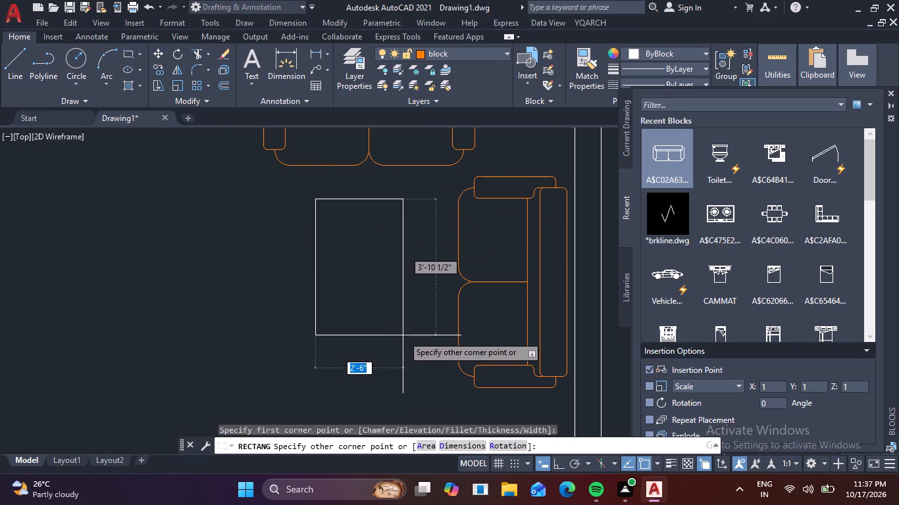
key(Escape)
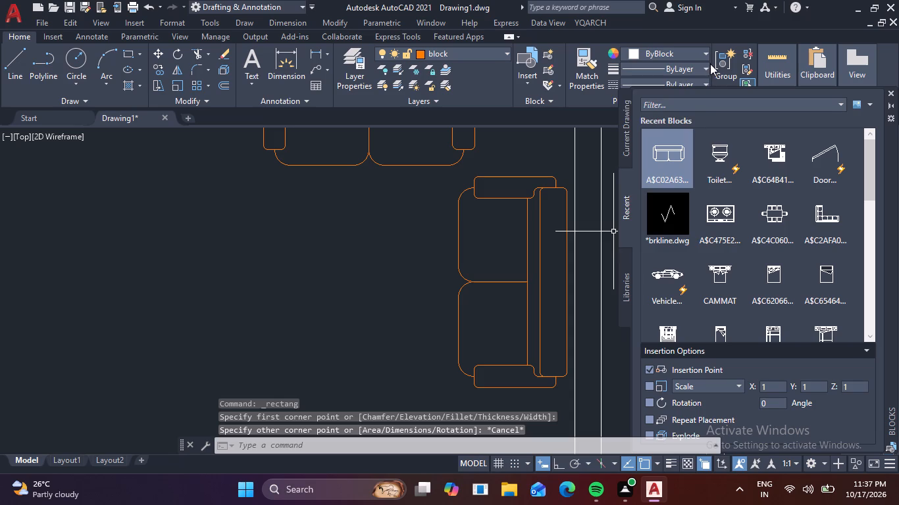
Set the current object colour to the orange 205,105,40.
click(710, 62)
click(704, 66)
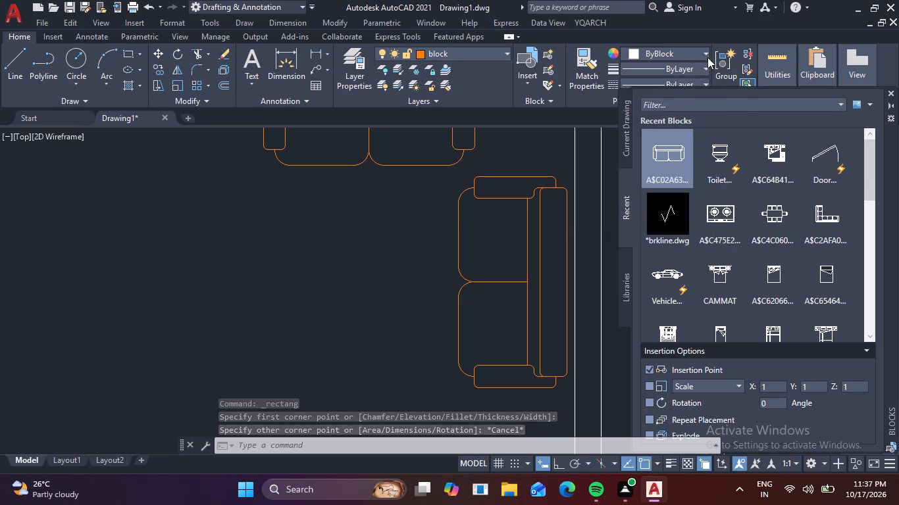
click(709, 57)
click(658, 112)
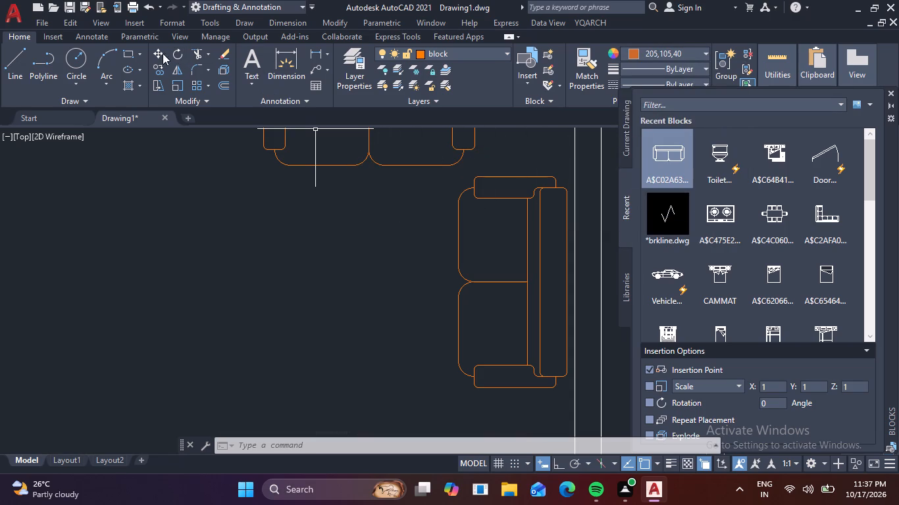
Draw a rectangular centre table about 2'-9" by 4'-1" in the hall, west of the rotated two-seat sofa.
click(128, 49)
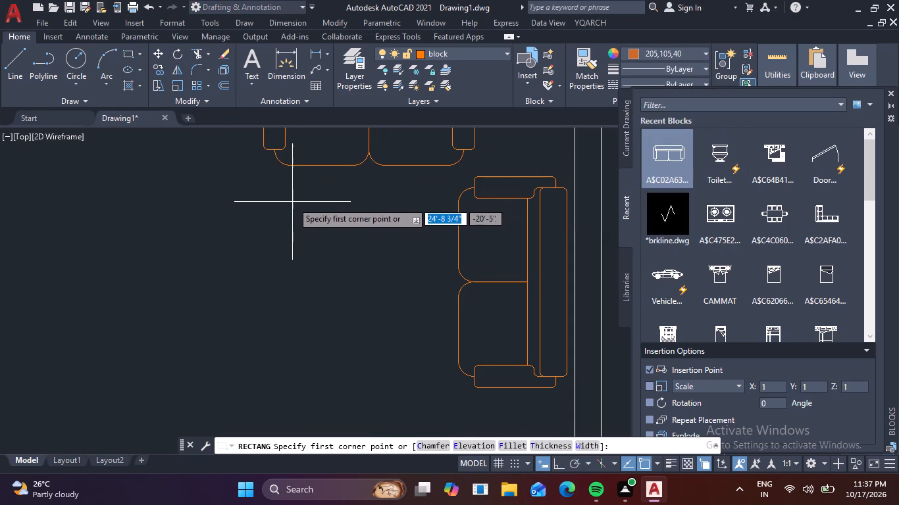
click(290, 214)
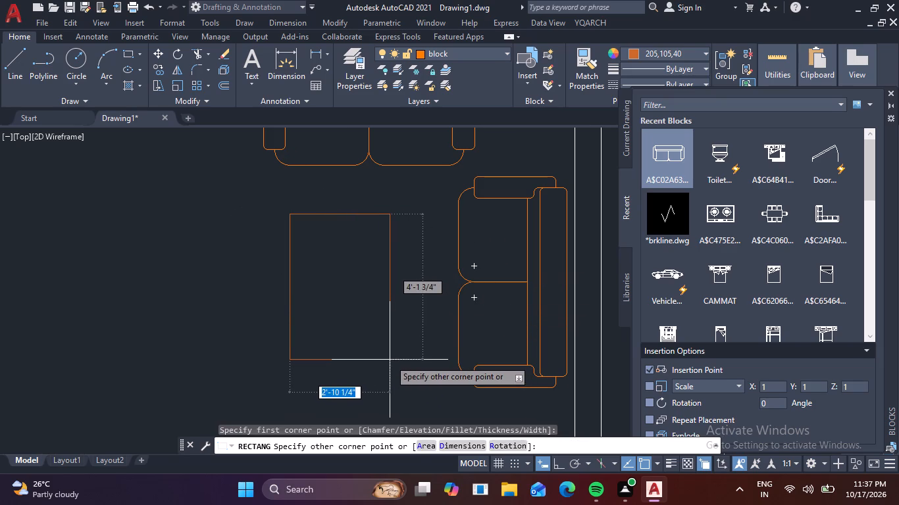
click(387, 356)
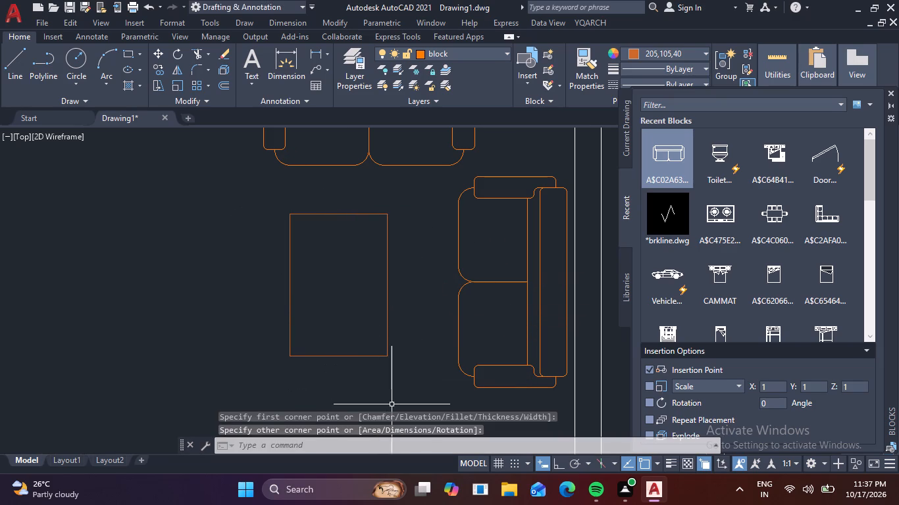
Draw a stepped three-segment line inside the table, from its west edge near the top, down its centreline, to its east edge near the bottom.
text(L)
key(space)
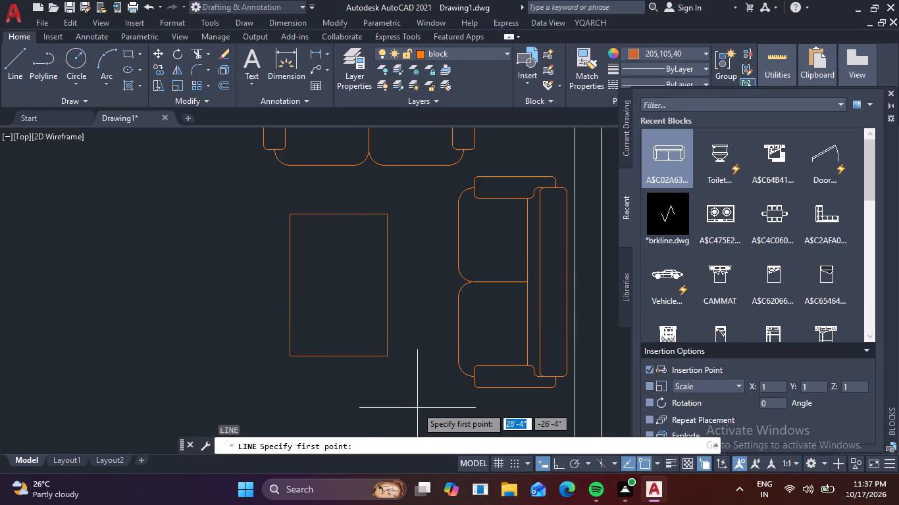
click(290, 245)
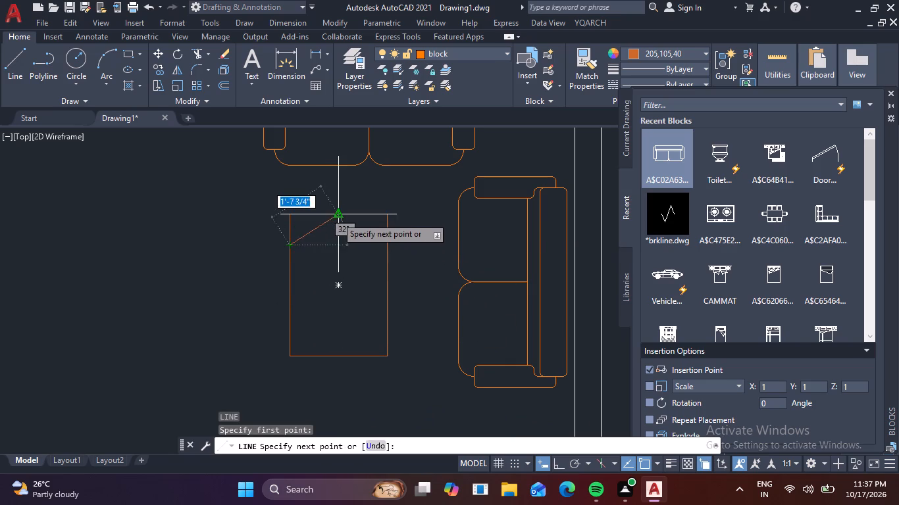
click(338, 246)
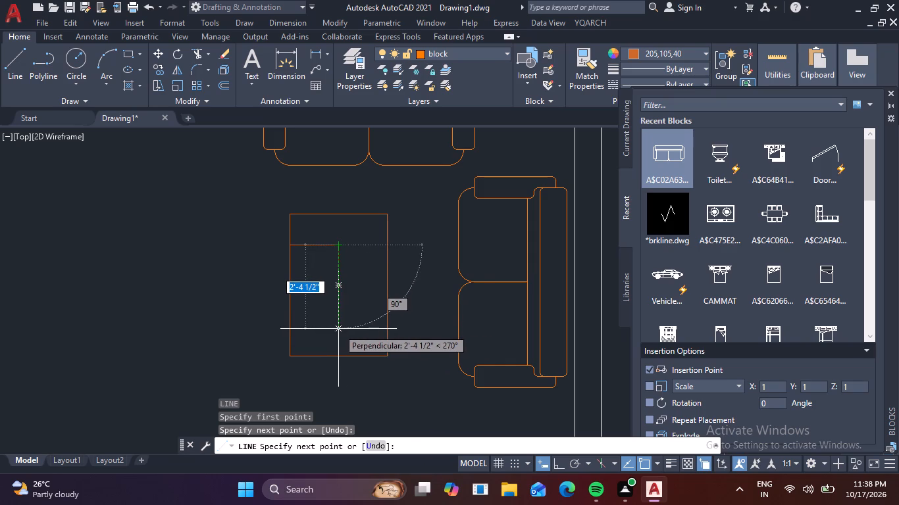
click(338, 329)
click(384, 329)
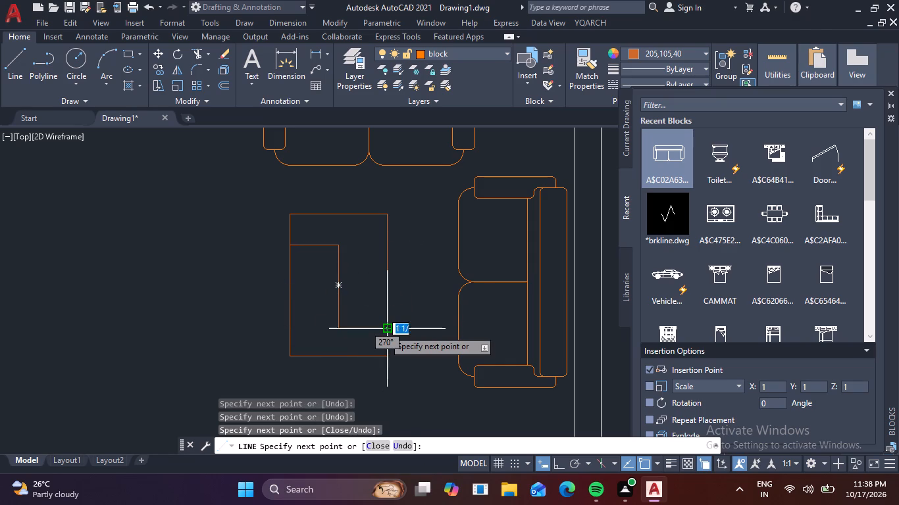
key(space)
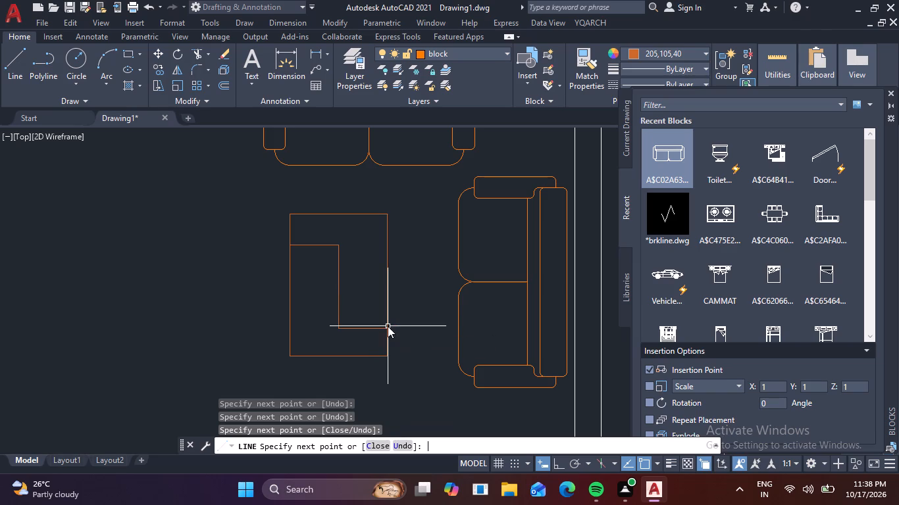
Draw a horizontal line across the table between the midpoints of its west and east edges.
key(space)
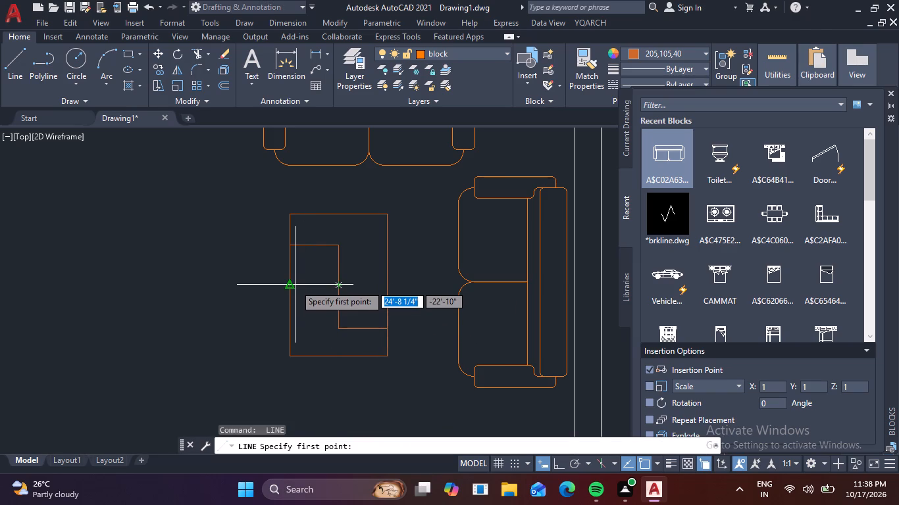
click(291, 287)
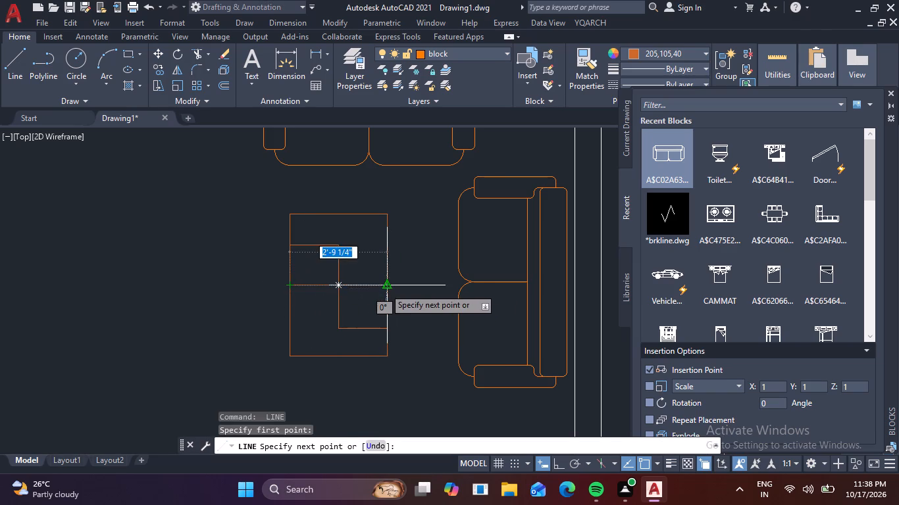
click(384, 288)
key(space)
Close the Blocks palette and open the blocks of 01-04-cad-blocks-net-sofas.dwg from the furniture folder in DesignCenter.
scroll(403, 291, down, 3)
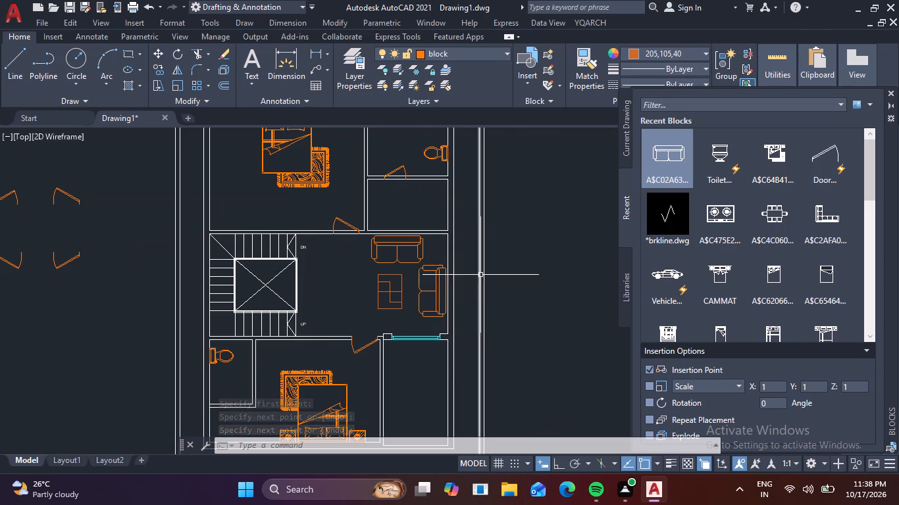
middle_drag(478, 336, 521, 227)
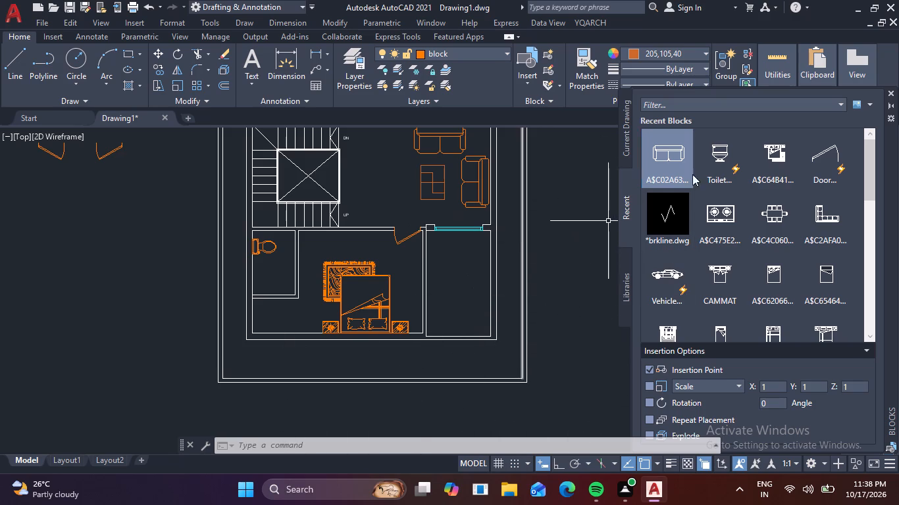
click(890, 96)
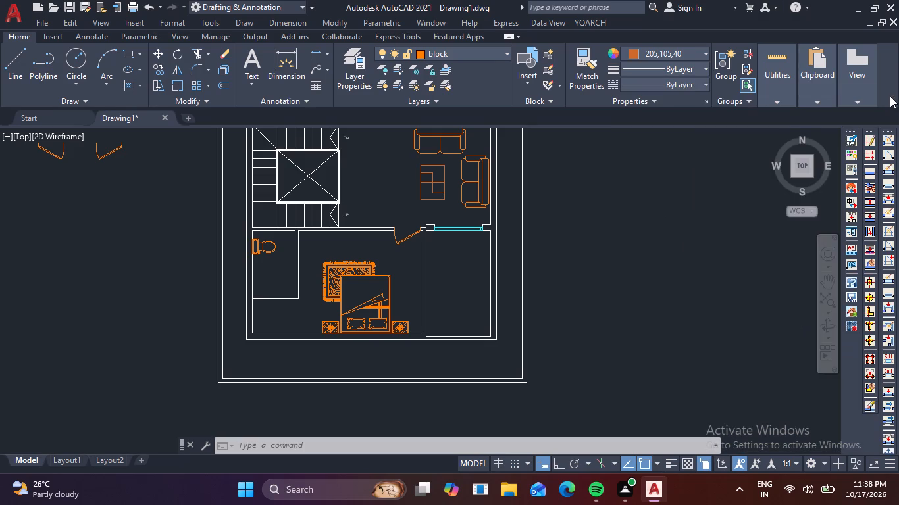
key(d)
key(c)
key(space)
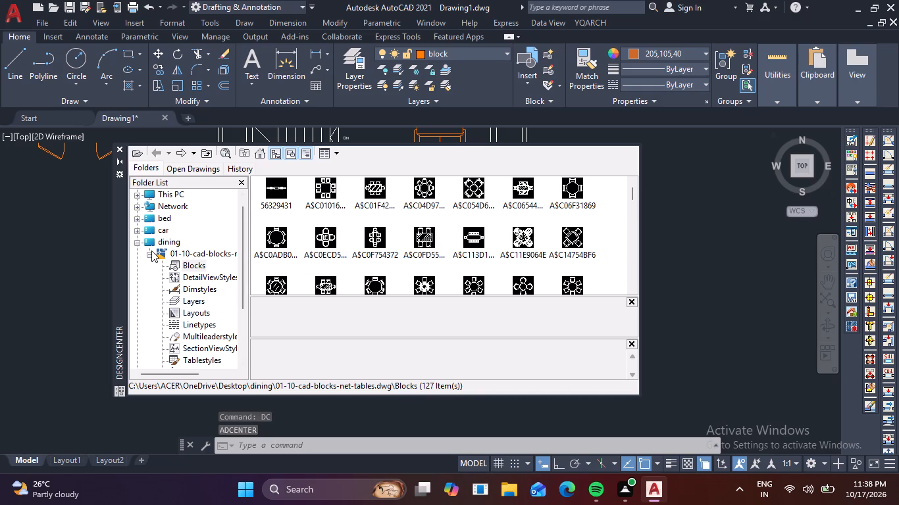
scroll(155, 245, up, 2)
scroll(165, 240, down, 4)
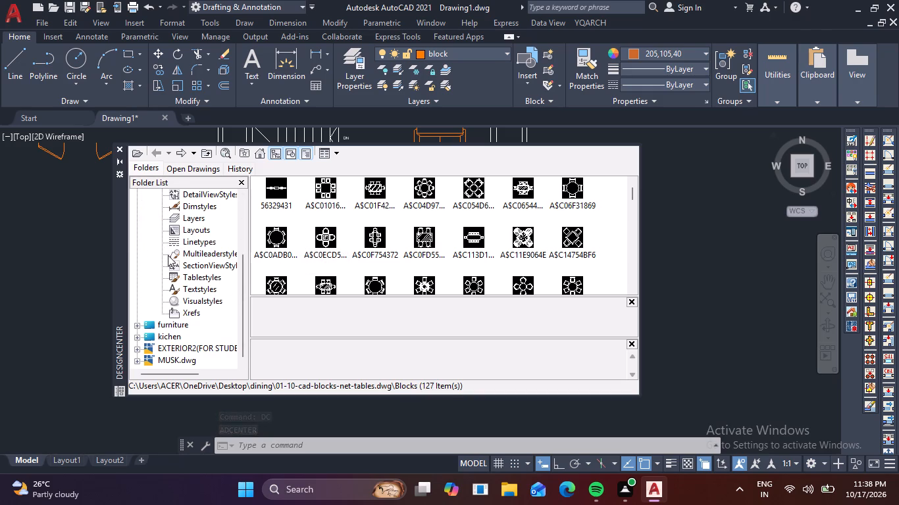
click(170, 325)
double_click(280, 194)
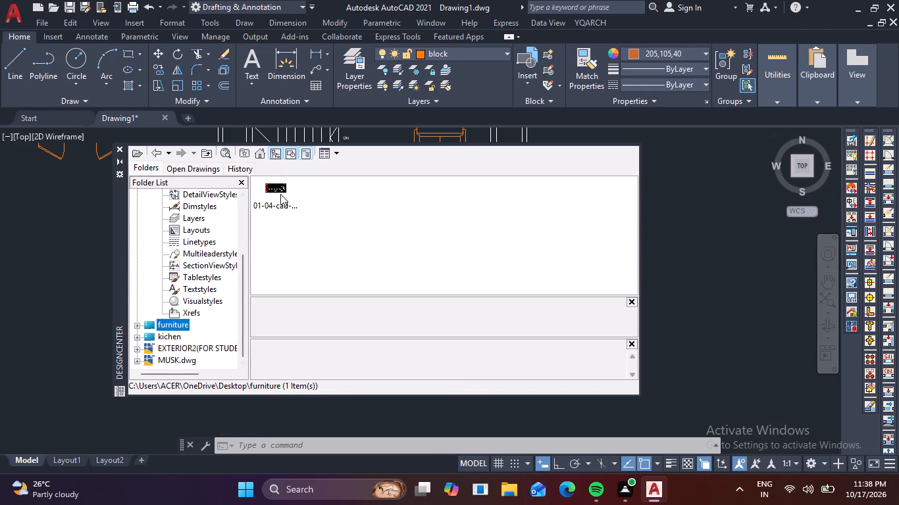
double_click(280, 194)
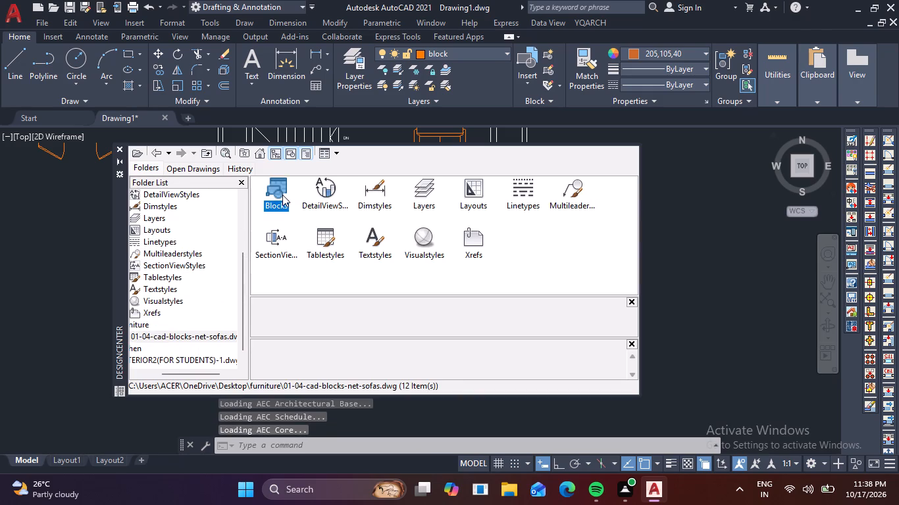
double_click(282, 195)
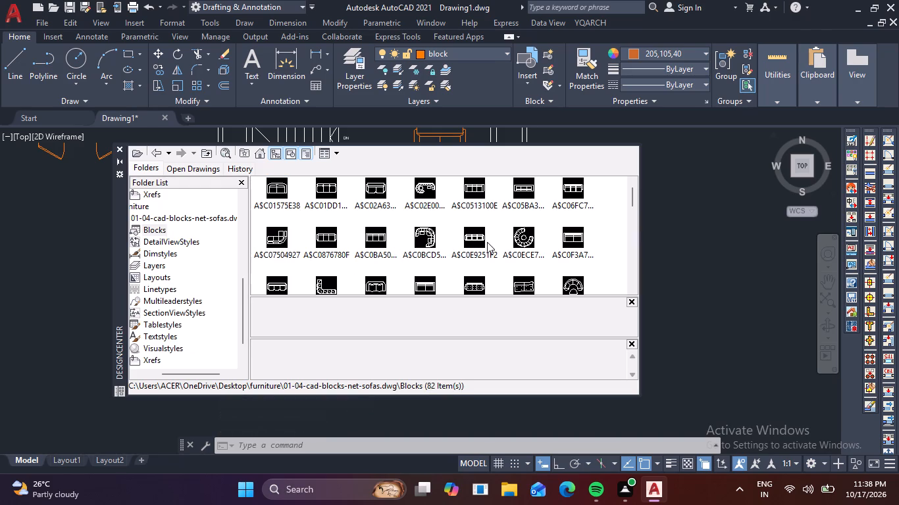
Insert the rounded two-seat sofa block A$C6D011... into the empty space east of the floor plan.
scroll(490, 243, down, 1)
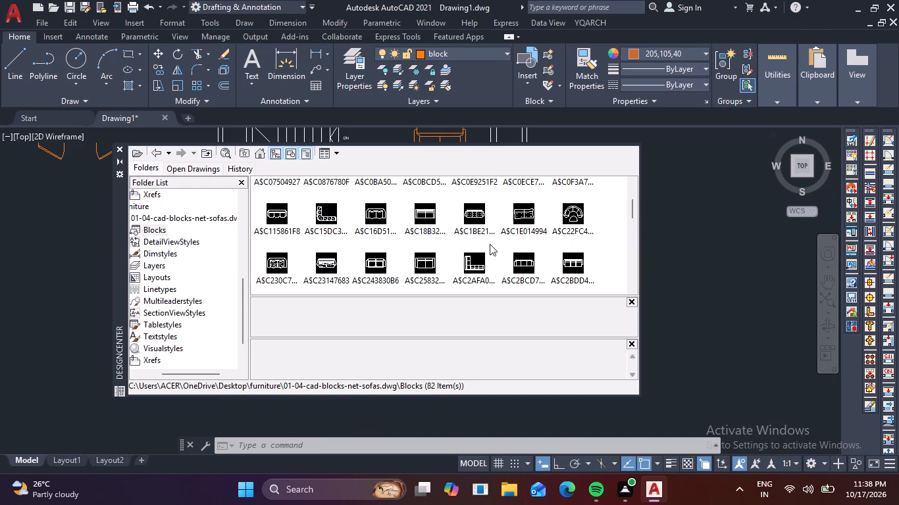
scroll(490, 244, down, 2)
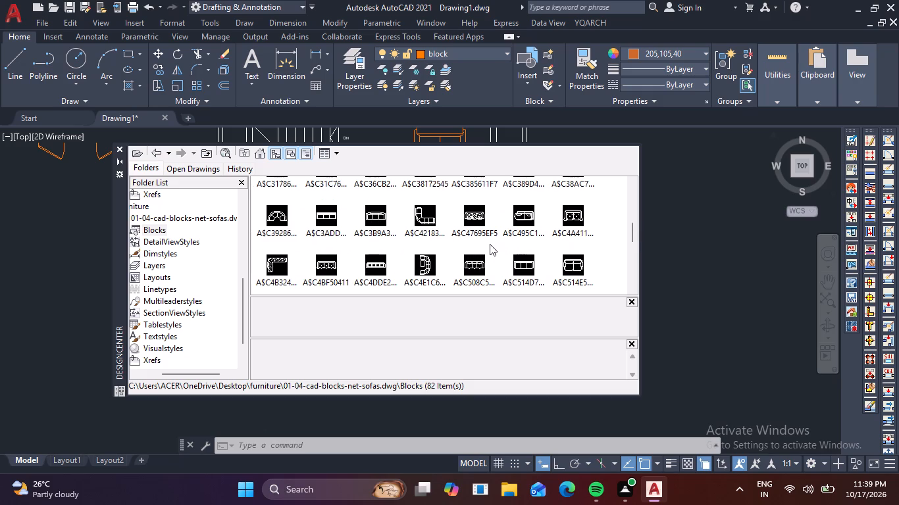
scroll(490, 244, down, 1)
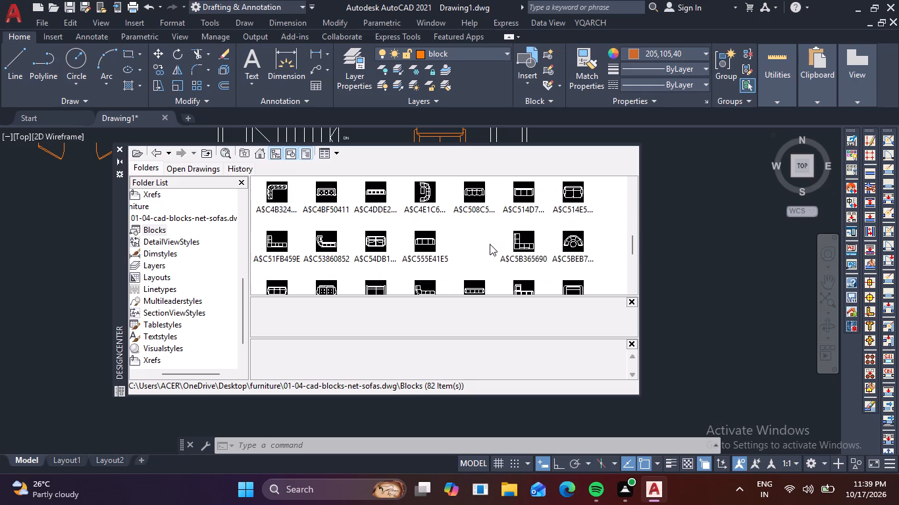
scroll(490, 244, down, 1)
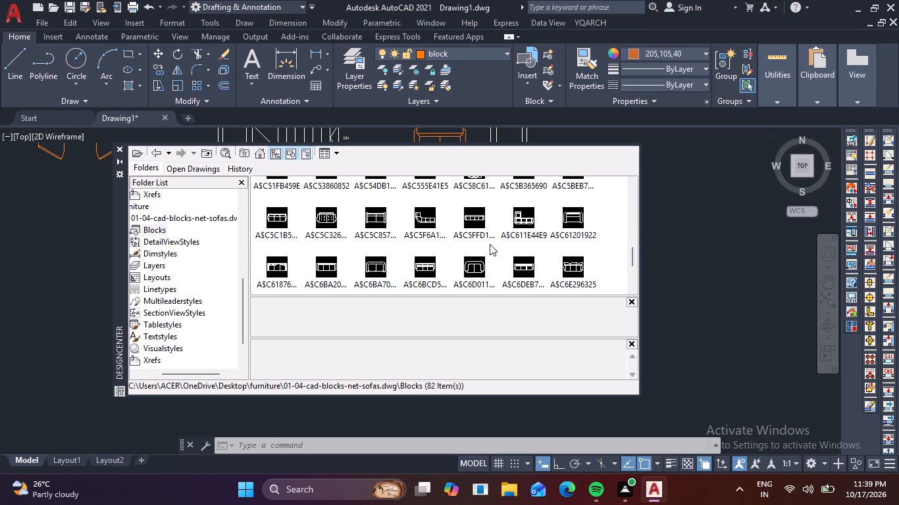
scroll(490, 244, down, 1)
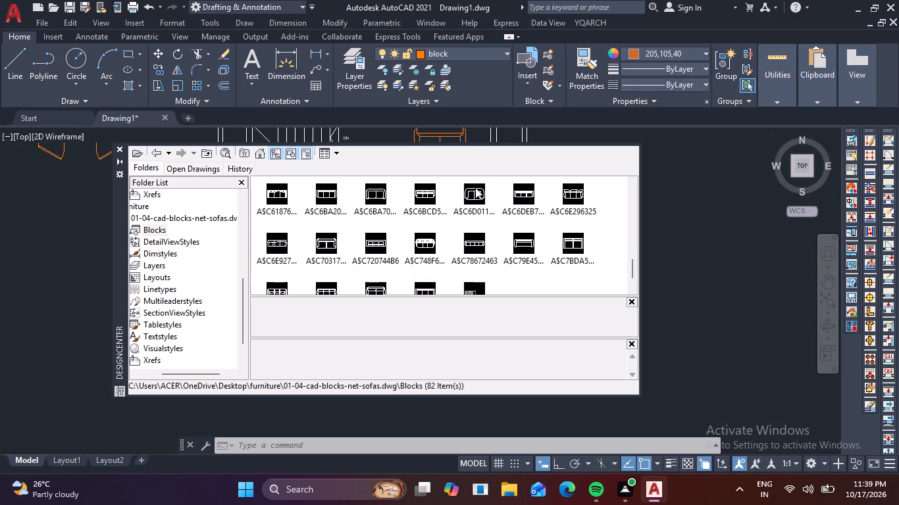
drag(475, 187, 685, 220)
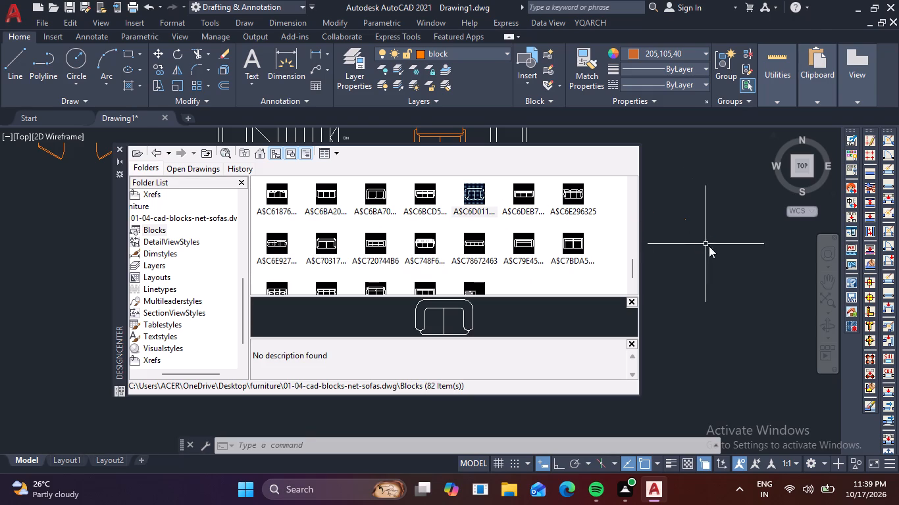
Scale up the tiny inserted sofa freehand from its insertion point to roughly the hall sofas' size, and close DesignCenter.
click(709, 245)
click(661, 196)
text(SC)
key(space)
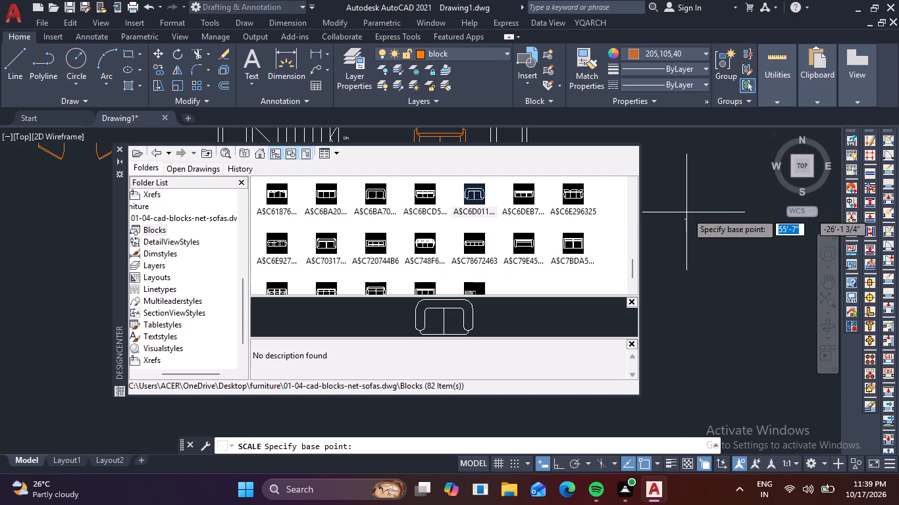
click(687, 218)
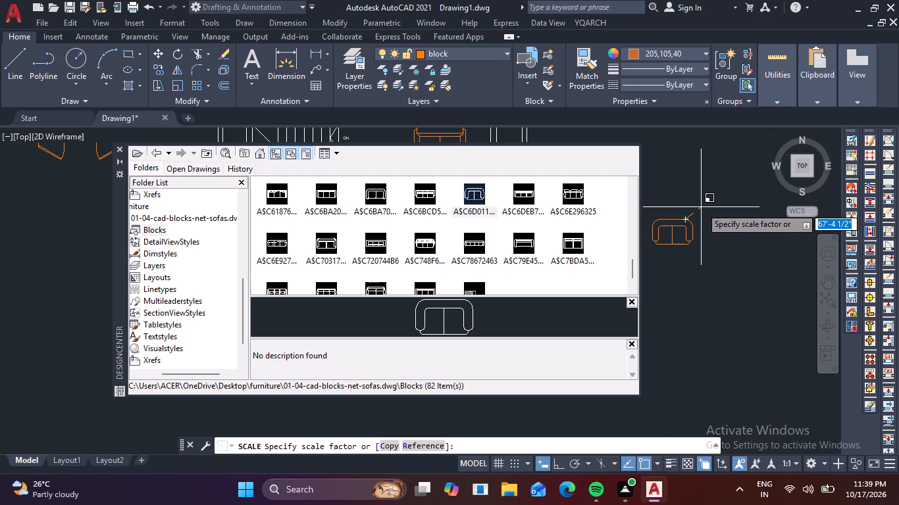
click(701, 207)
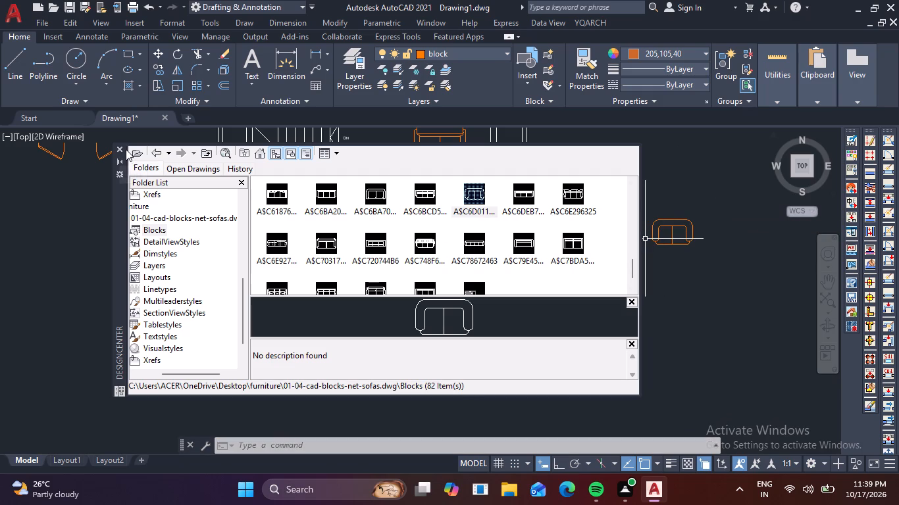
click(120, 149)
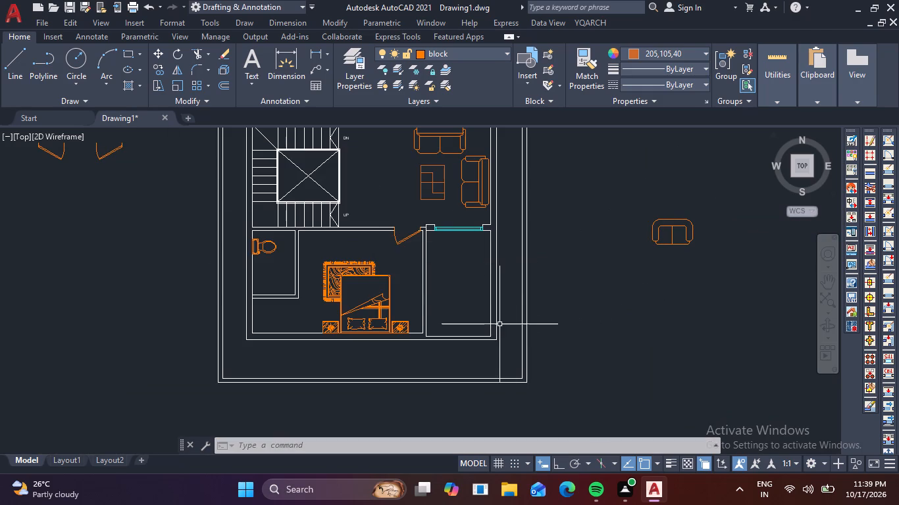
Draw a circular table of about 1'-6 3/4" radius in the narrow southeast room, south of the pier window.
key(c)
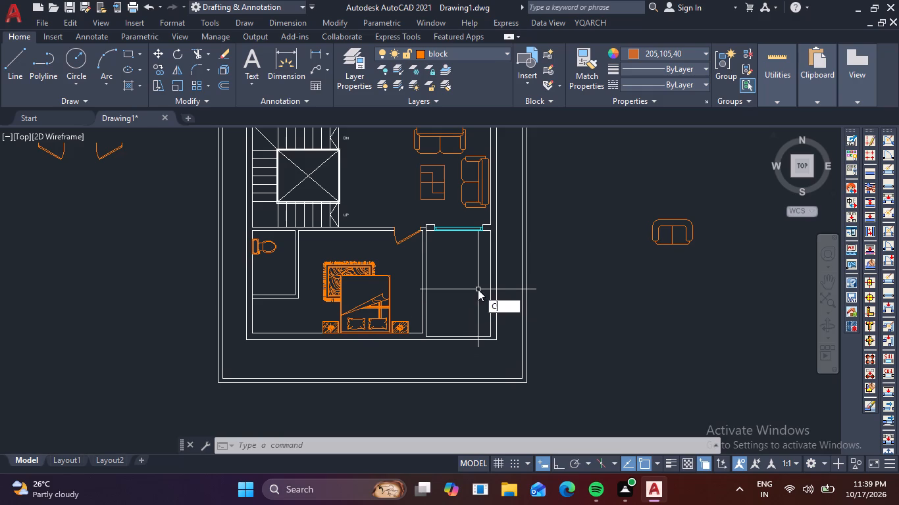
key(space)
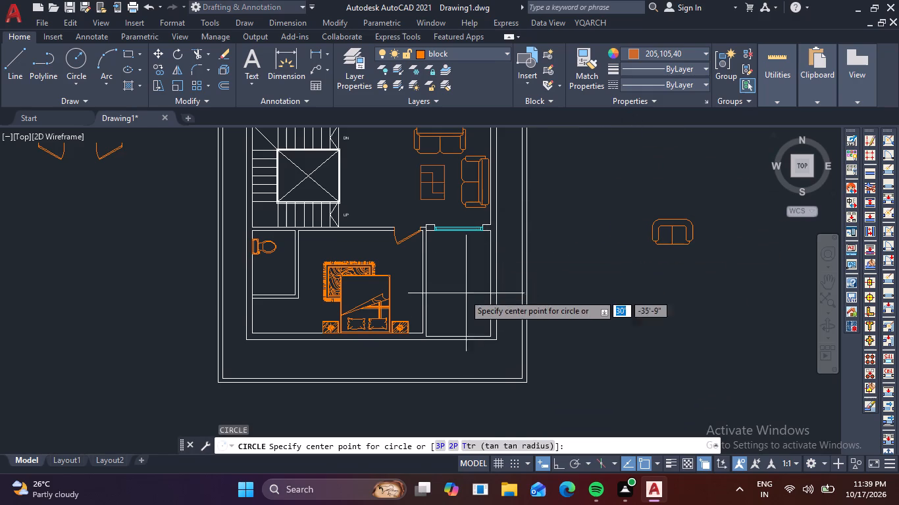
scroll(463, 294, up, 3)
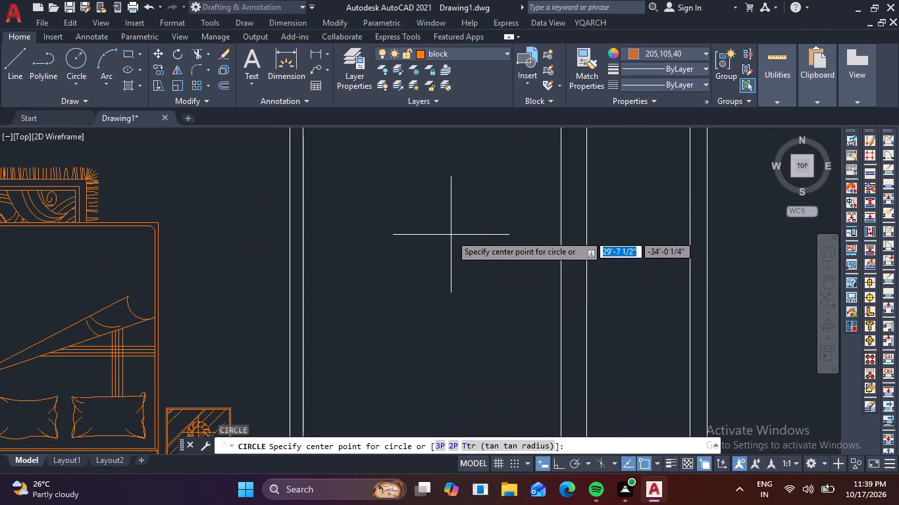
click(442, 201)
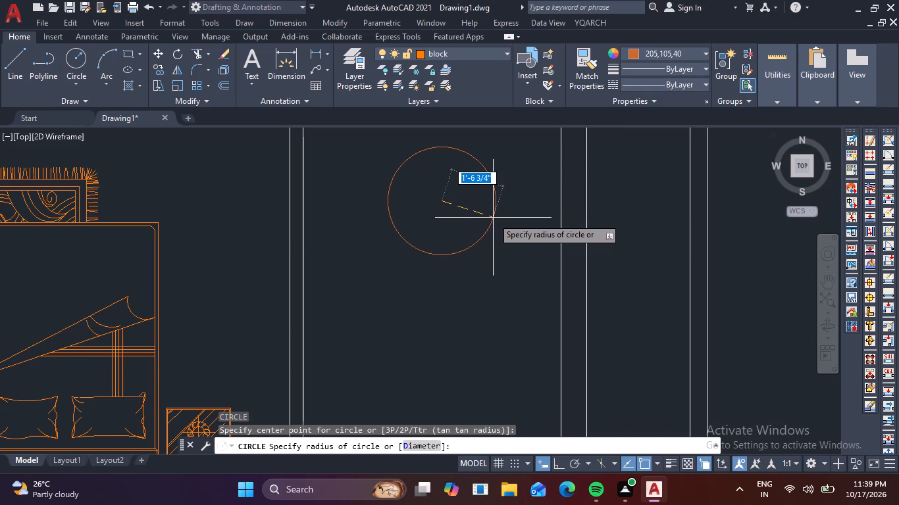
click(493, 218)
Scale the rounded two-seat sofa east of the plan down slightly freehand, using a base point on its back edge.
scroll(540, 208, down, 1)
middle_drag(542, 214, 517, 262)
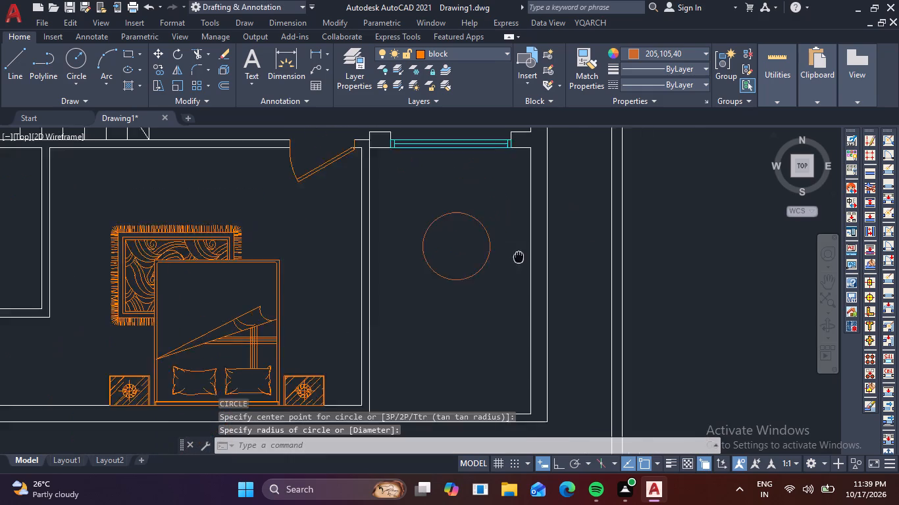
middle_drag(517, 262, 514, 296)
middle_drag(675, 233, 559, 225)
scroll(635, 216, down, 2)
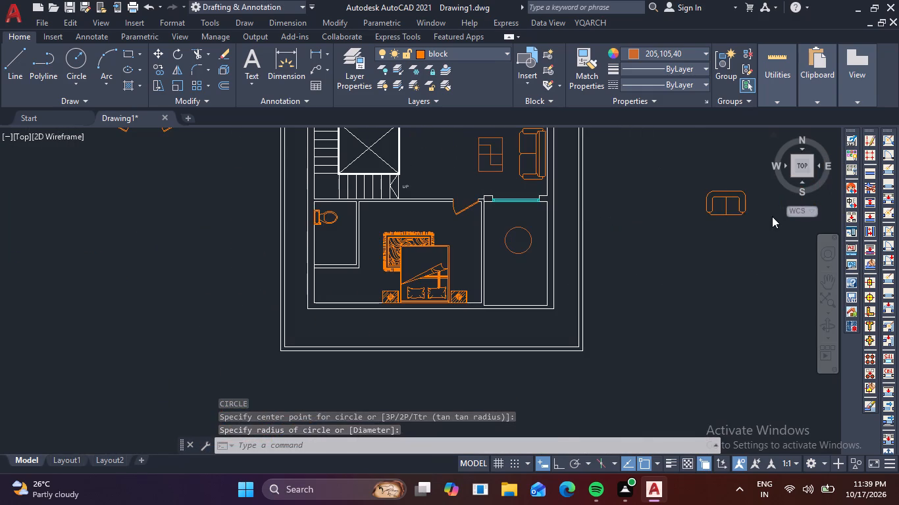
click(740, 216)
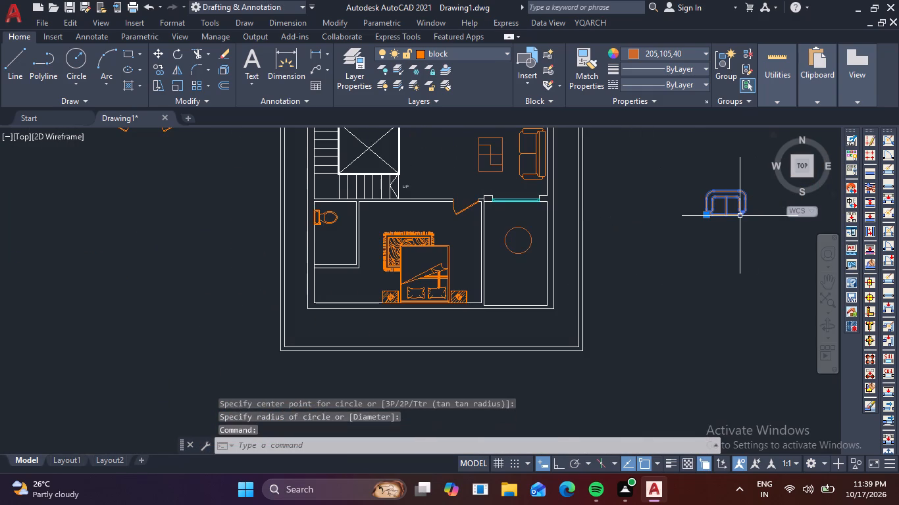
text(SC)
key(space)
click(719, 189)
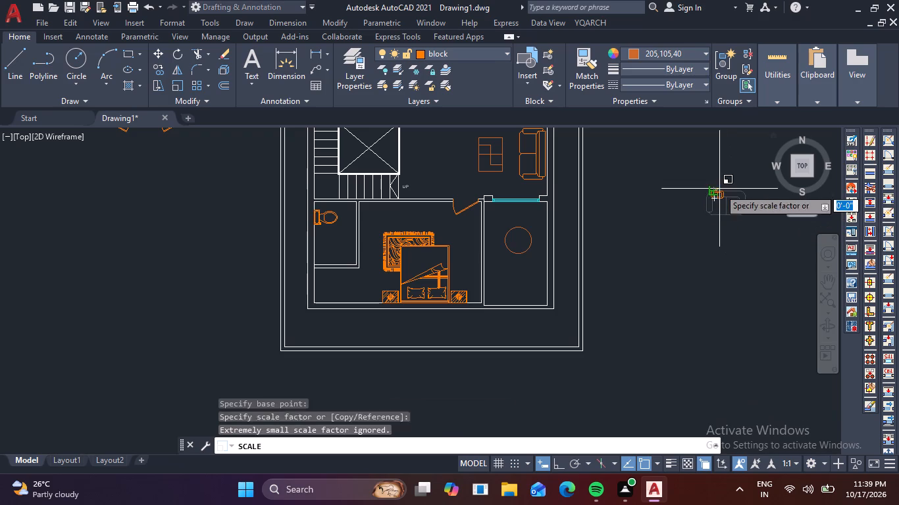
scroll(727, 200, up, 3)
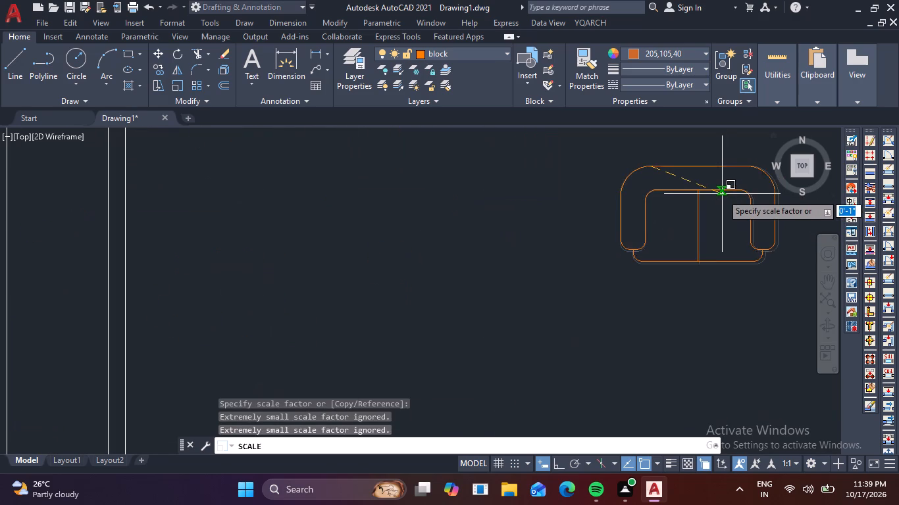
click(719, 189)
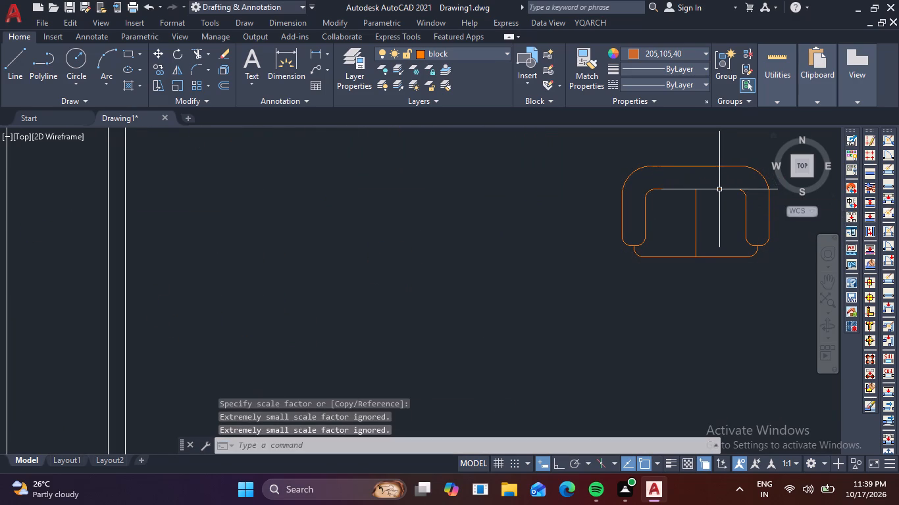
Copy the rounded sofa from its back-edge midpoint to the empty space just east of the outer wall.
click(714, 233)
click(617, 165)
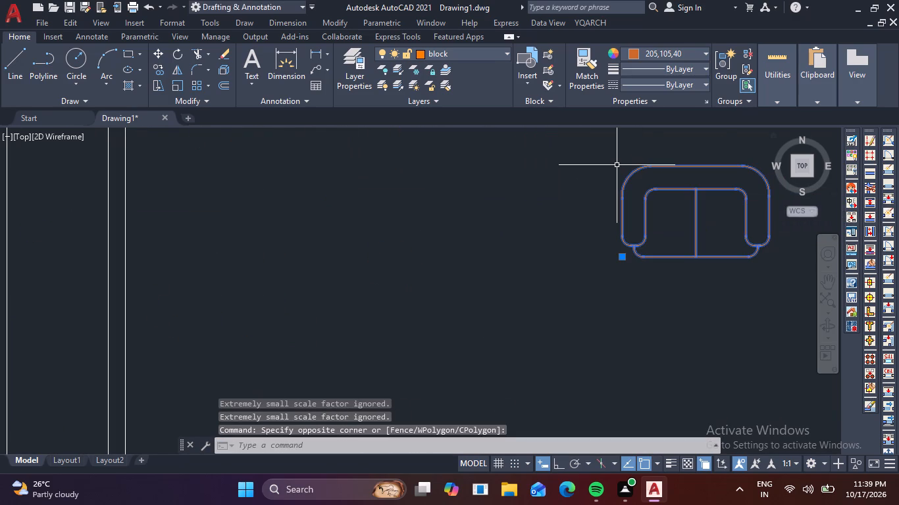
scroll(617, 165, down, 1)
middle_drag(602, 181, 515, 237)
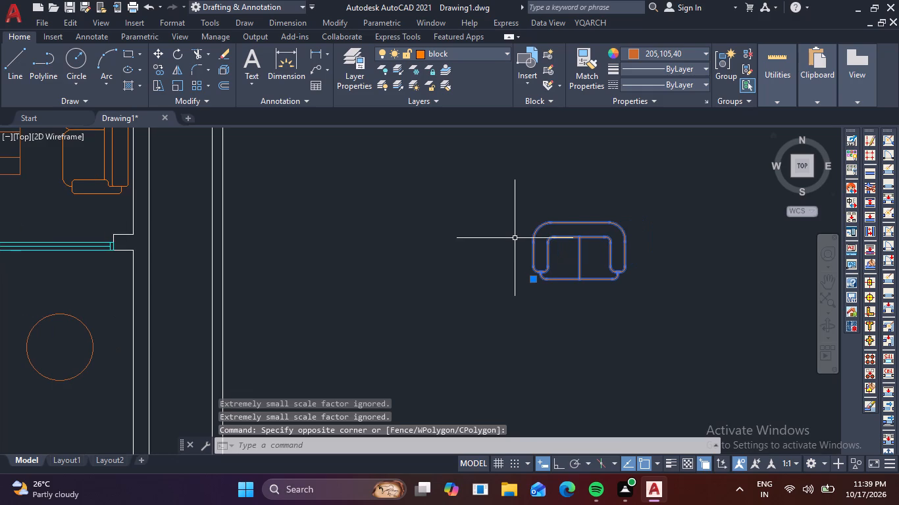
key(r)
key(o)
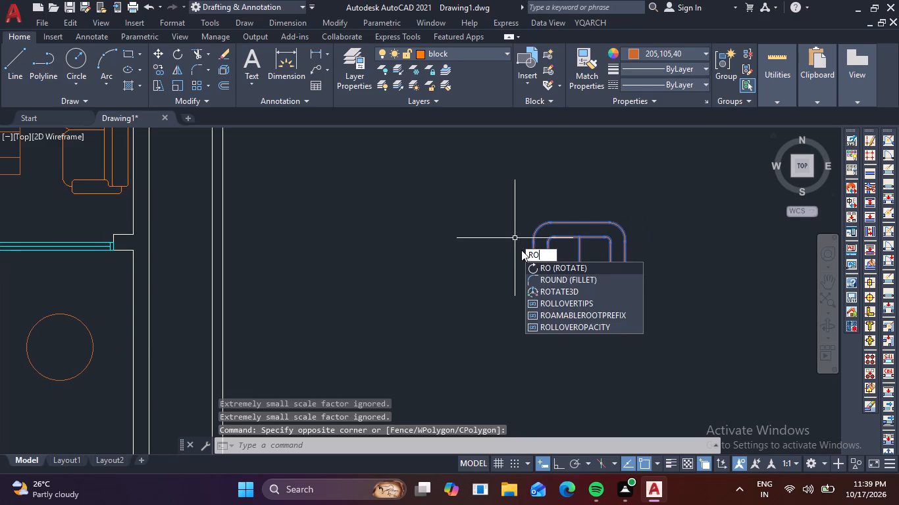
key(BackSpace)
key(BackSpace)
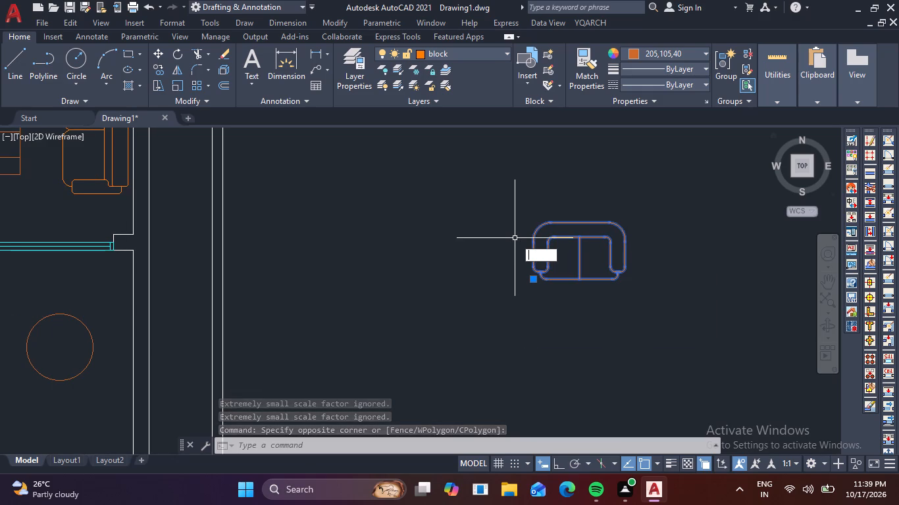
key(c)
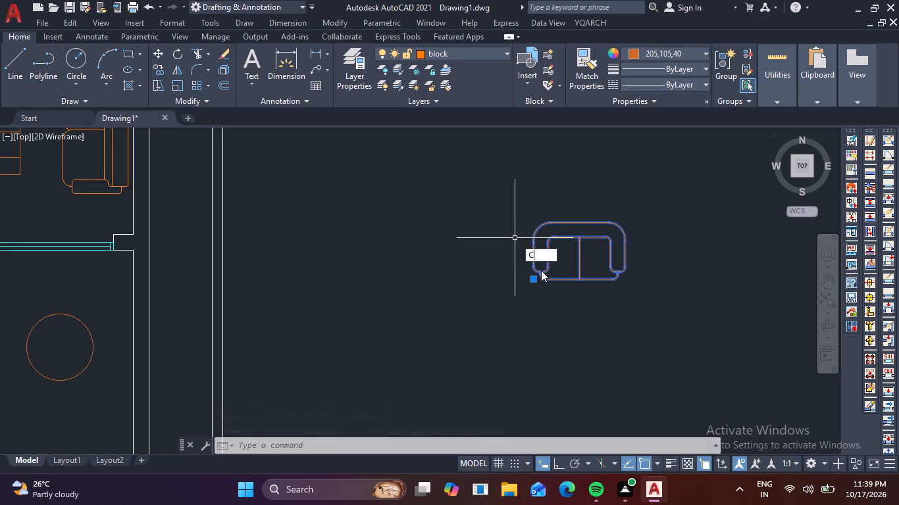
key(o)
key(space)
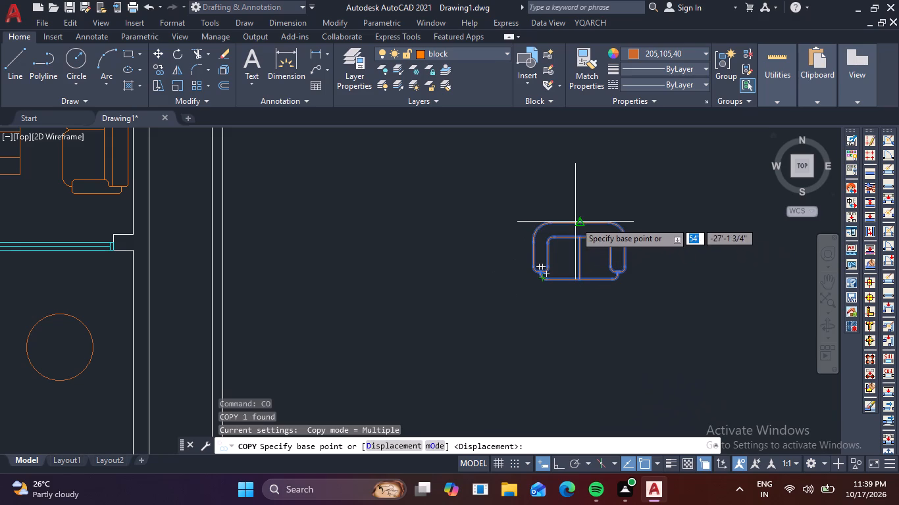
click(576, 222)
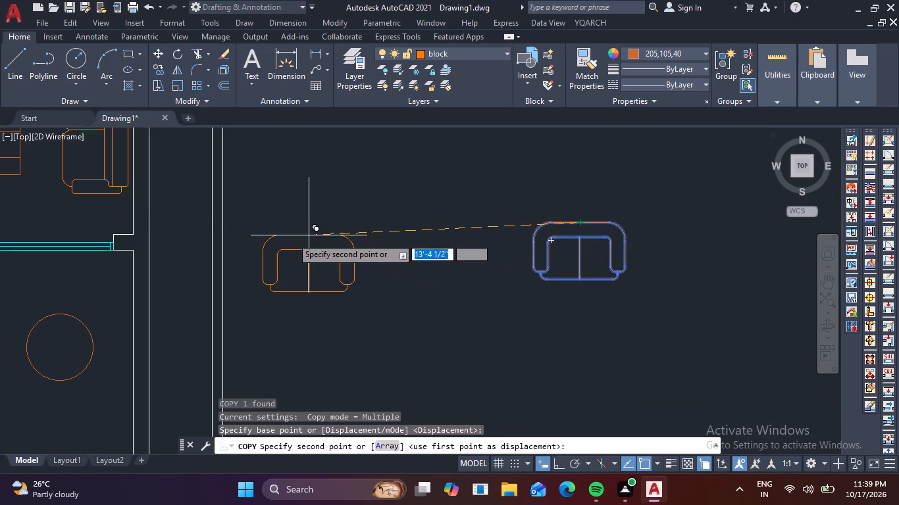
middle_drag(286, 243, 472, 254)
scroll(271, 270, up, 2)
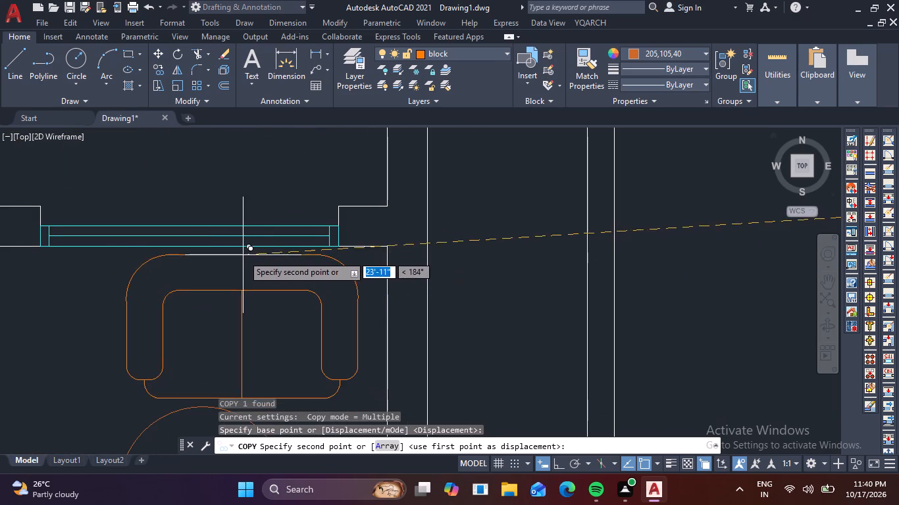
scroll(222, 254, down, 2)
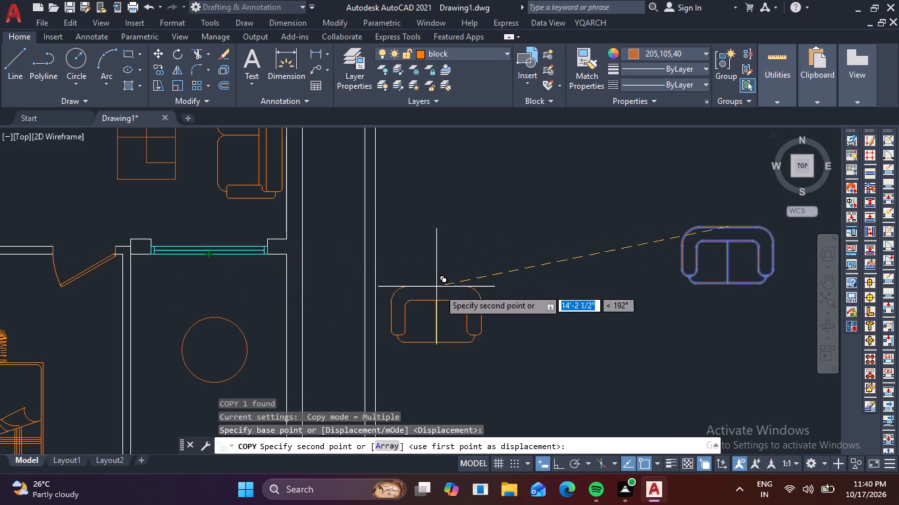
double_click(447, 289)
key(Escape)
Scale the copied sofa down freehand from its back-edge midpoint until it is about as wide as the circular table.
drag(509, 350, 496, 333)
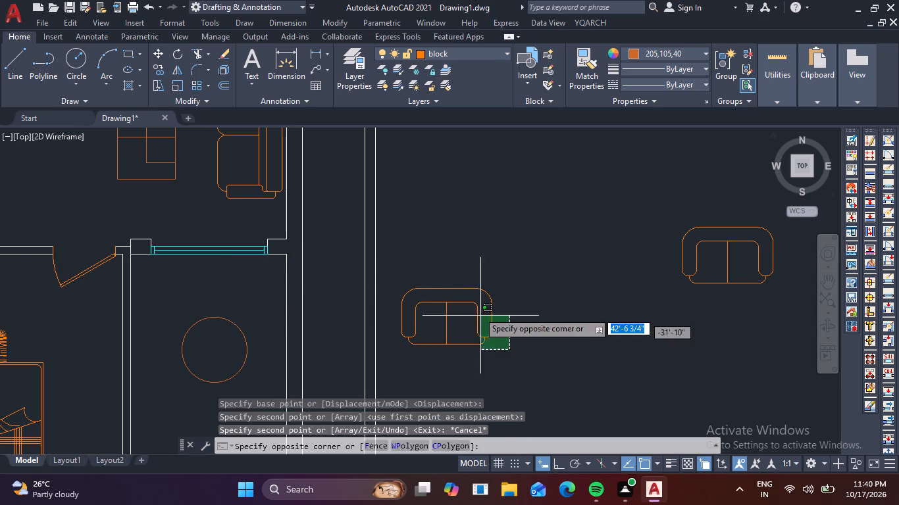
click(469, 303)
key(s)
key(c)
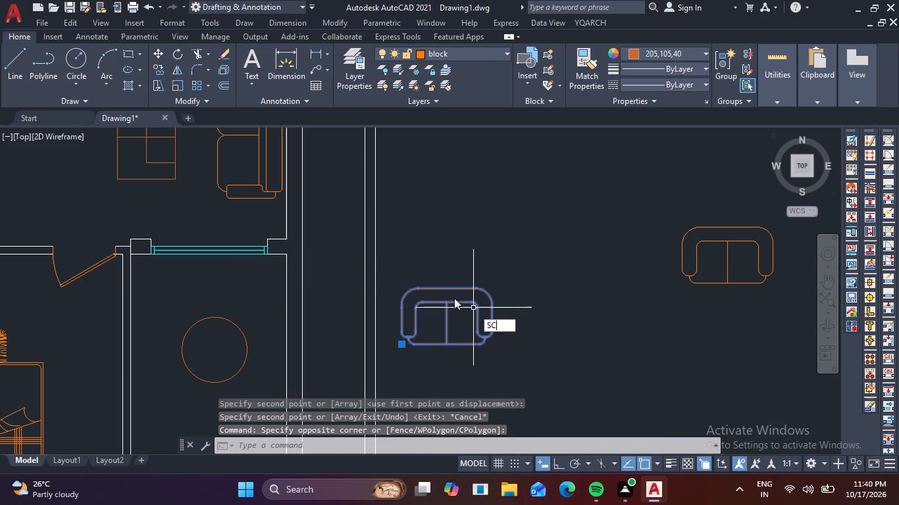
key(space)
click(443, 289)
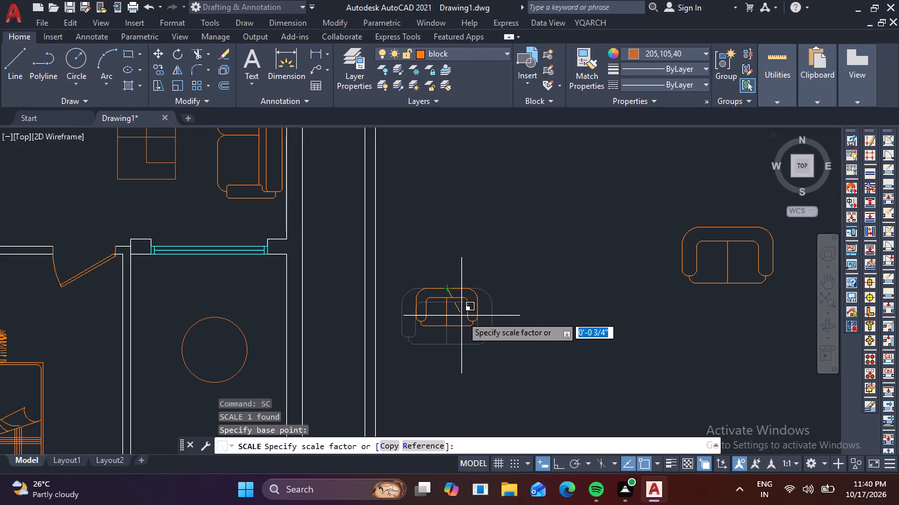
click(461, 316)
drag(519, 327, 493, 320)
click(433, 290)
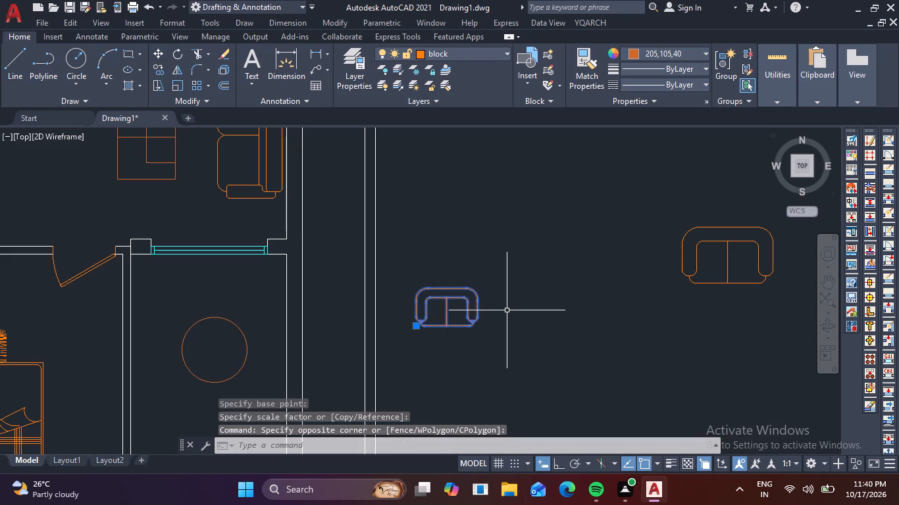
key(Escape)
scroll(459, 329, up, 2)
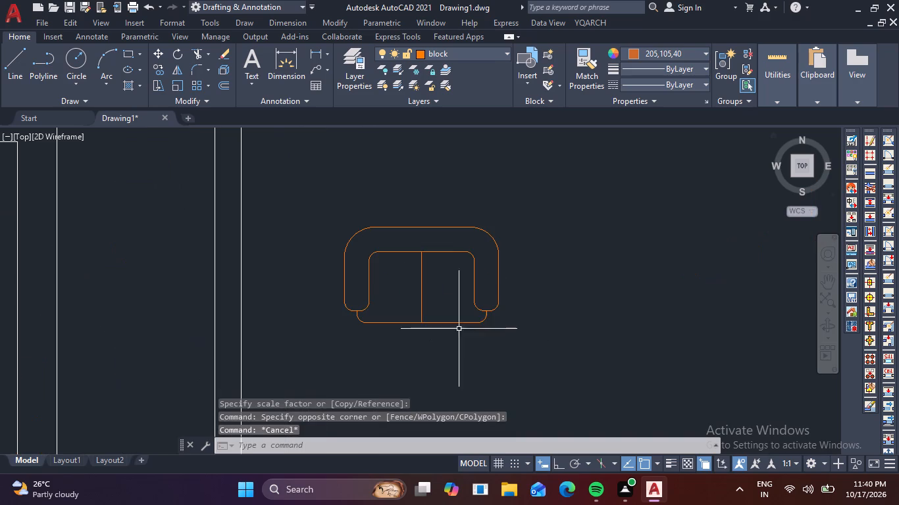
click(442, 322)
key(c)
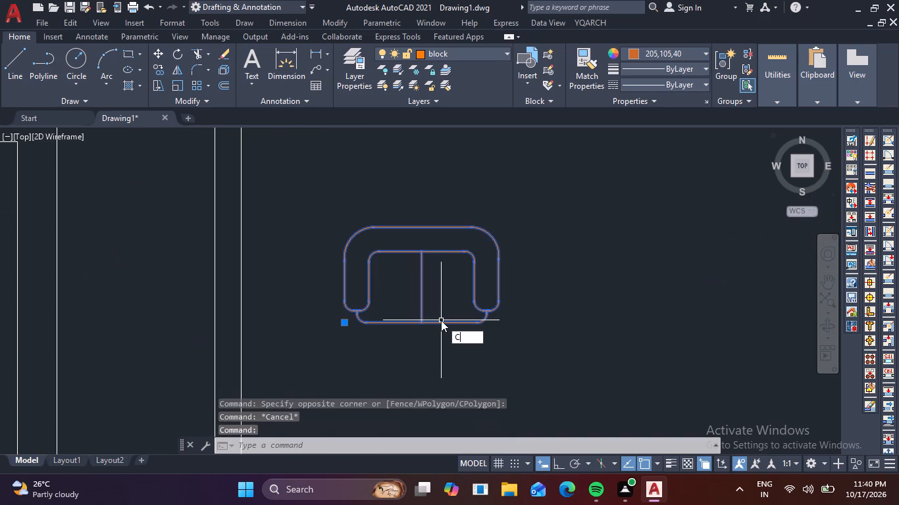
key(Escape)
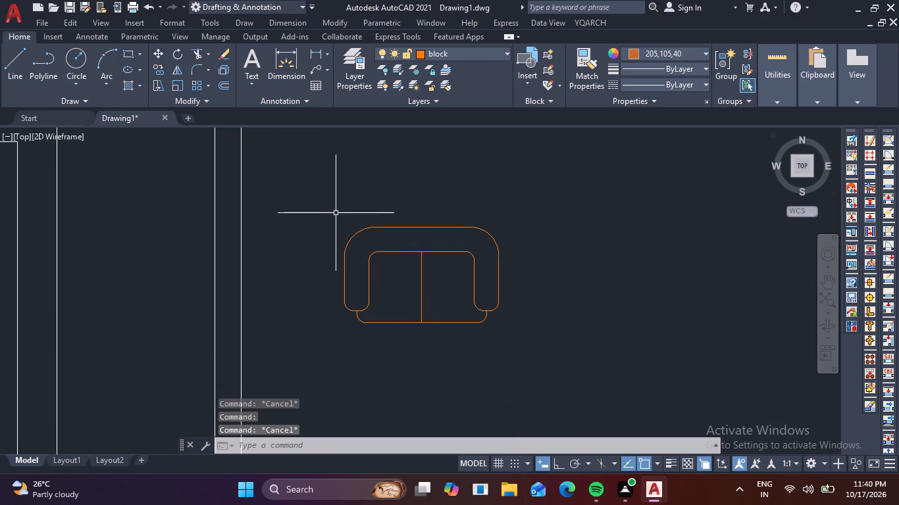
Copy the small sofa into the southeast room, between the pier window and the circular table, with its back towards the window.
drag(330, 212, 341, 222)
click(626, 391)
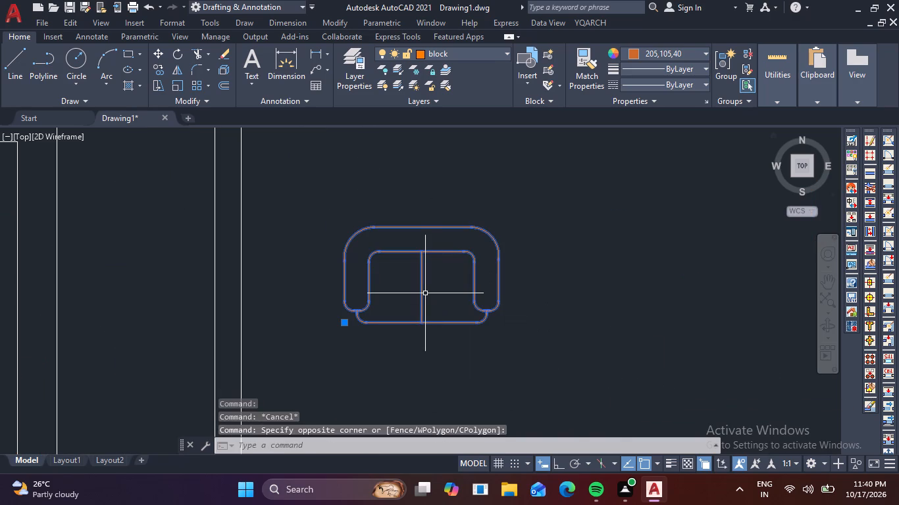
key(c)
key(o)
key(space)
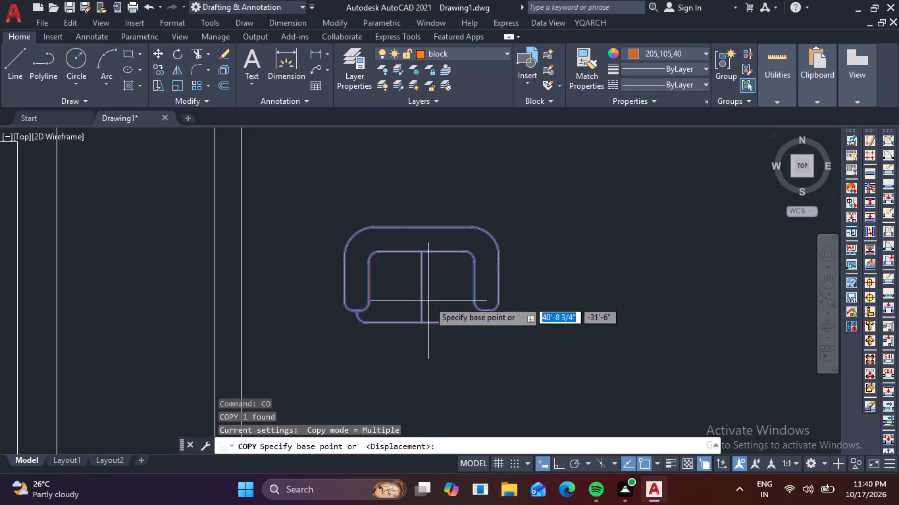
click(417, 254)
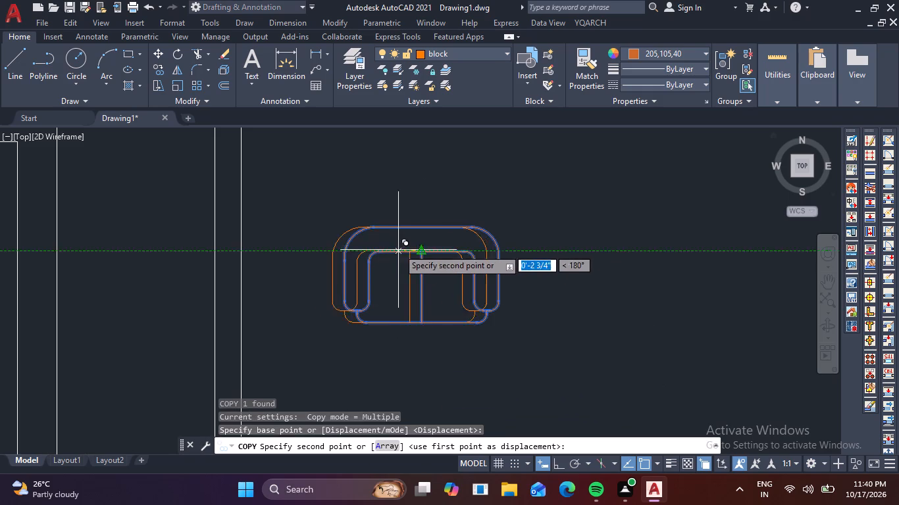
scroll(386, 242, down, 2)
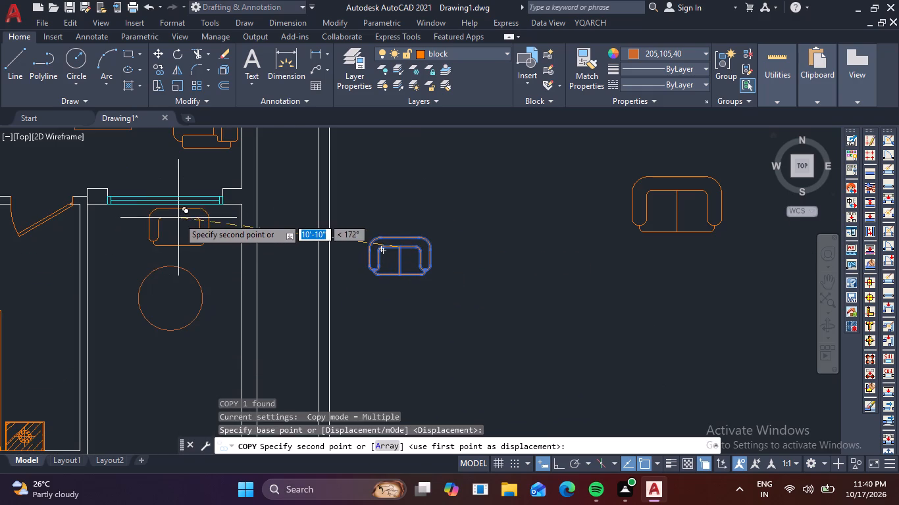
scroll(178, 218, up, 3)
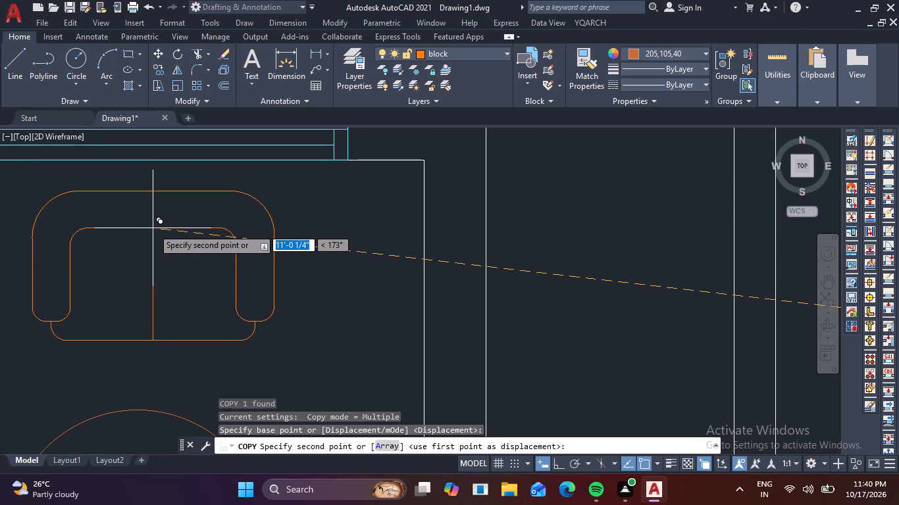
click(153, 228)
key(Escape)
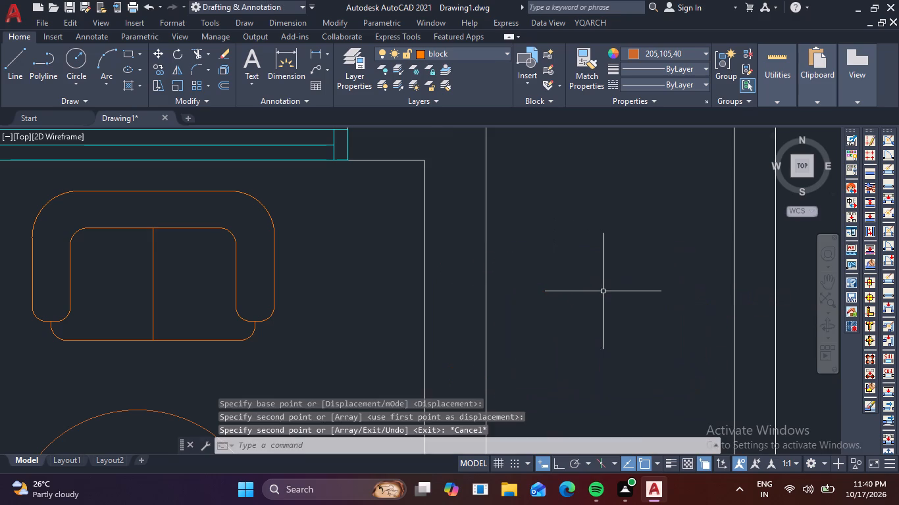
Rotate the small sofa east of the plan a quarter turn counterclockwise about its seat centre, so its back faces west.
scroll(609, 288, down, 3)
middle_drag(618, 314, 586, 258)
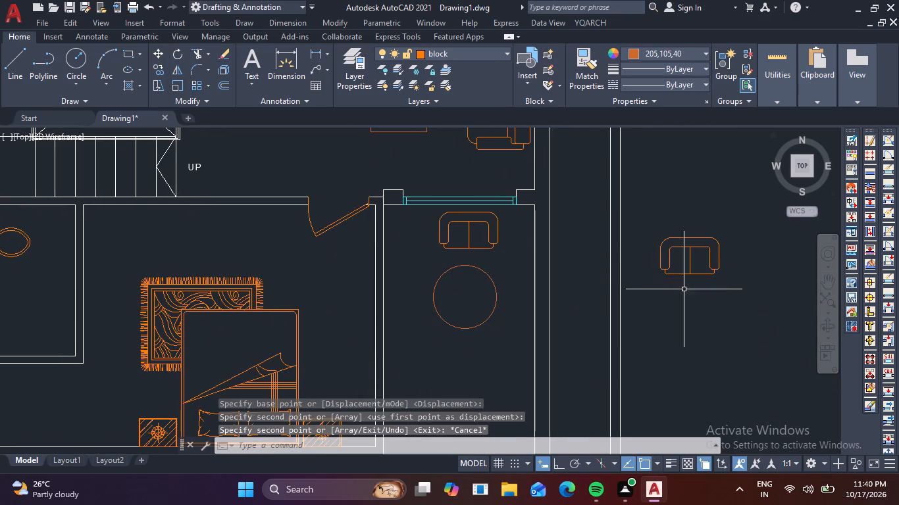
click(706, 292)
click(658, 241)
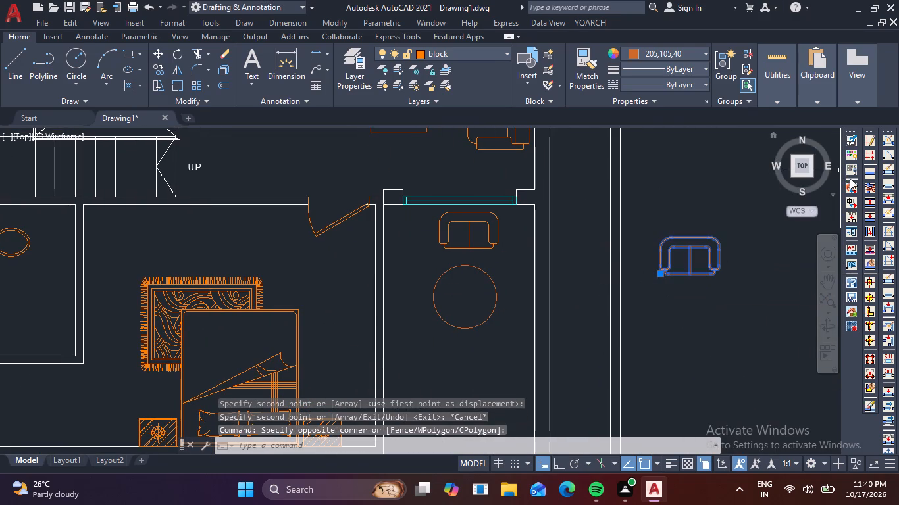
key(r)
key(o)
key(space)
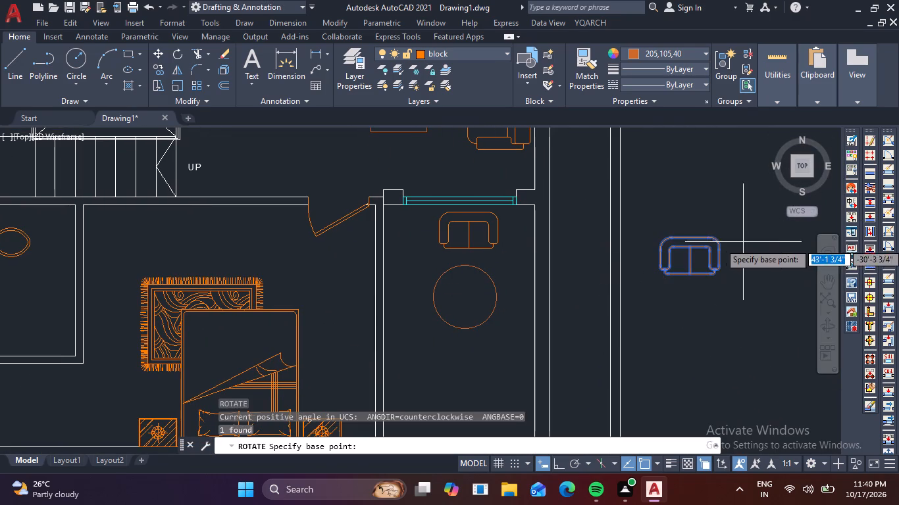
click(689, 251)
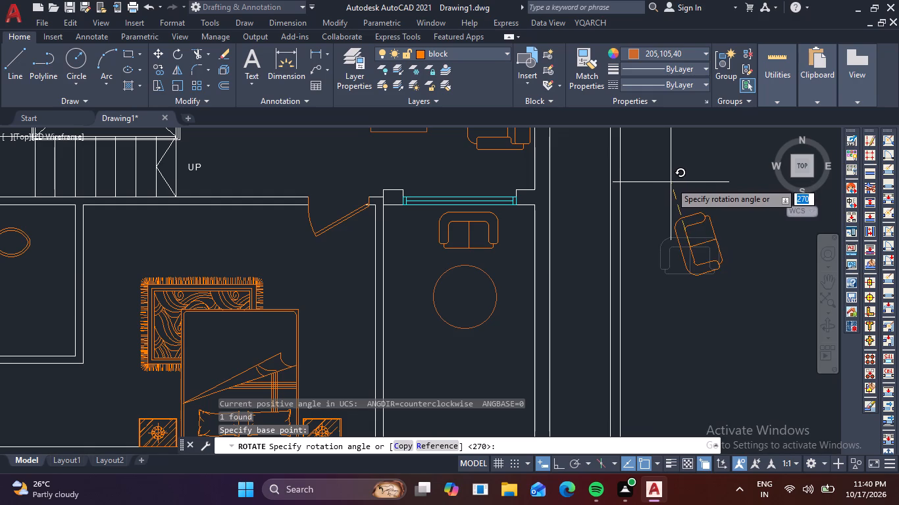
key(F8)
click(688, 169)
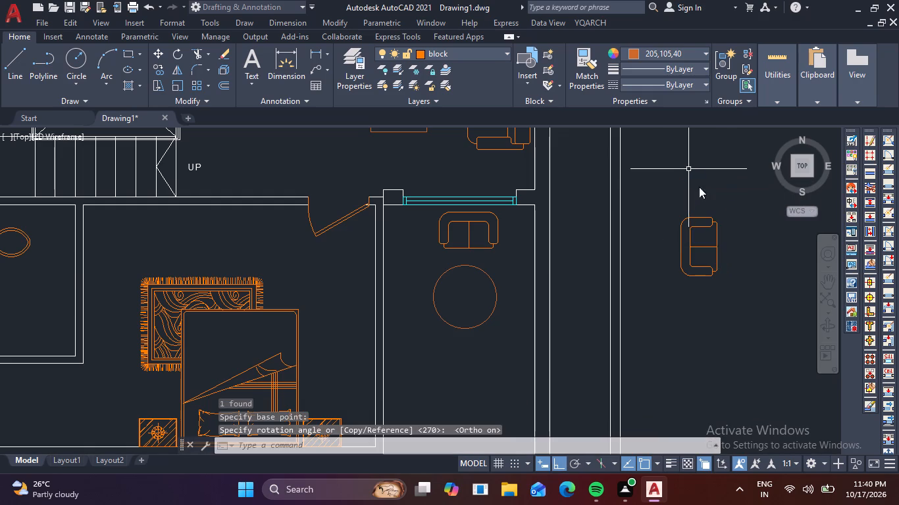
Move the rotated sofa by its back-edge midpoint into the southeast room, just west of the circular table with its back to the wall.
click(732, 292)
click(676, 237)
key(m)
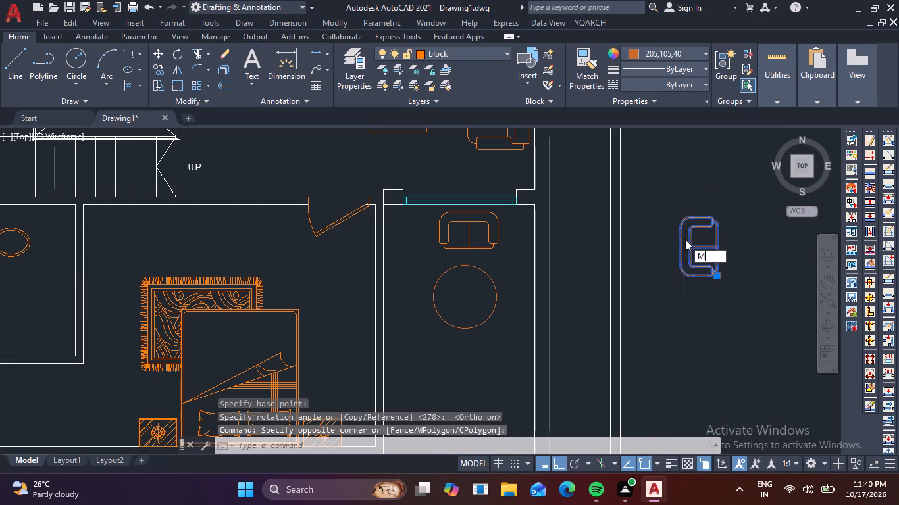
key(space)
scroll(664, 260, up, 2)
click(693, 232)
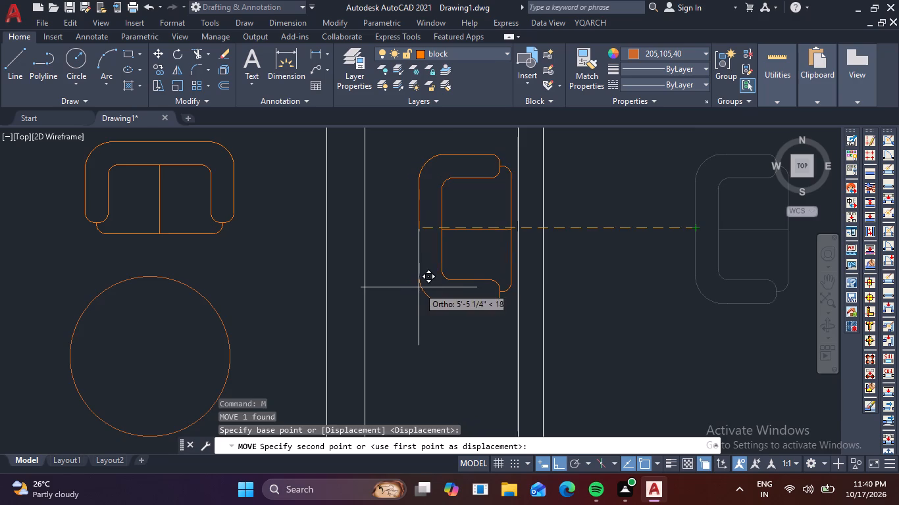
key(F8)
scroll(419, 287, down, 1)
scroll(334, 297, down, 1)
middle_drag(323, 295, 443, 232)
scroll(326, 251, up, 2)
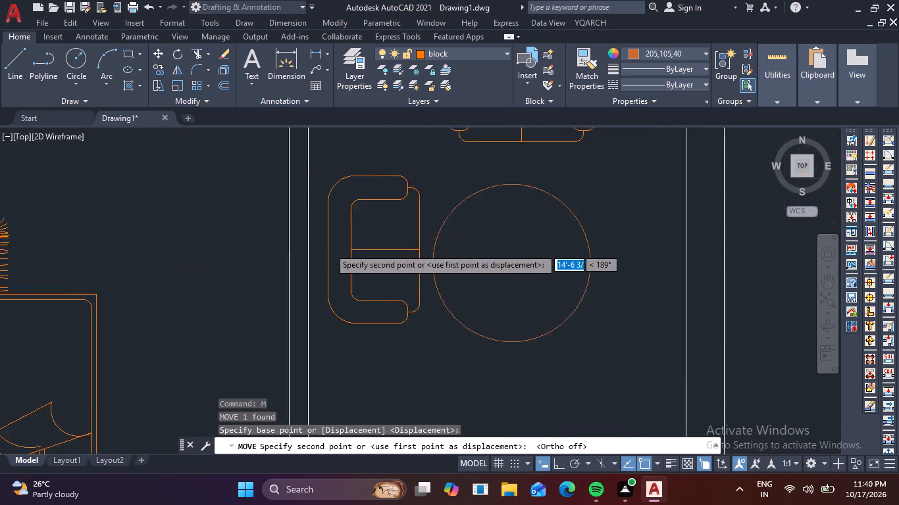
scroll(329, 248, up, 2)
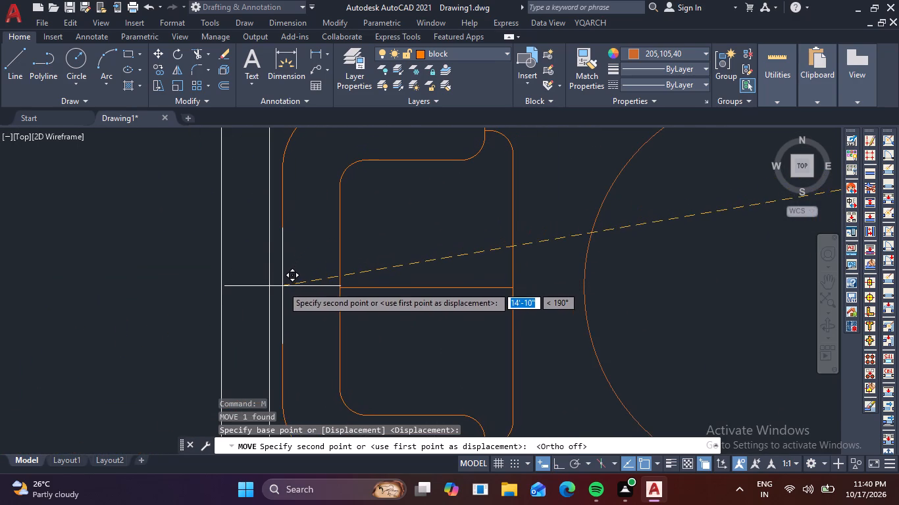
click(282, 286)
Explode the sofa west of the circular table and erase the line dividing its two seats.
scroll(391, 274, down, 3)
scroll(625, 256, down, 2)
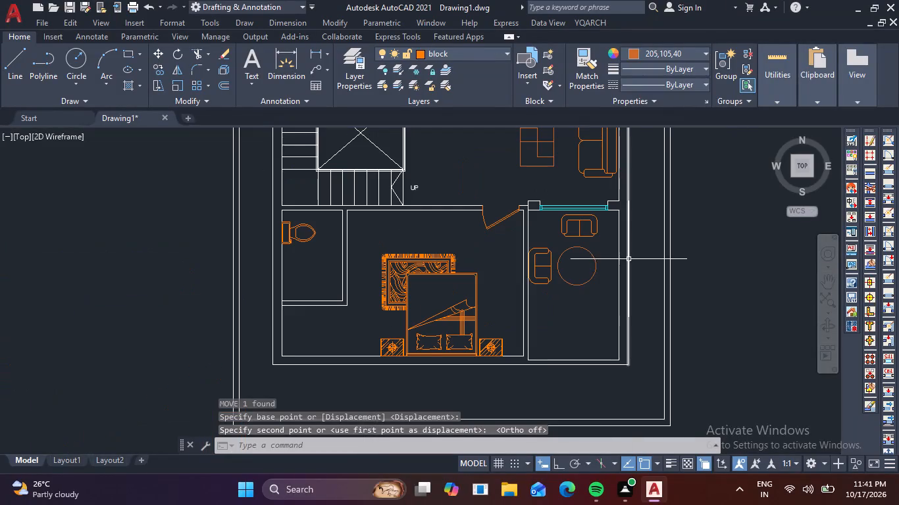
scroll(596, 290, up, 2)
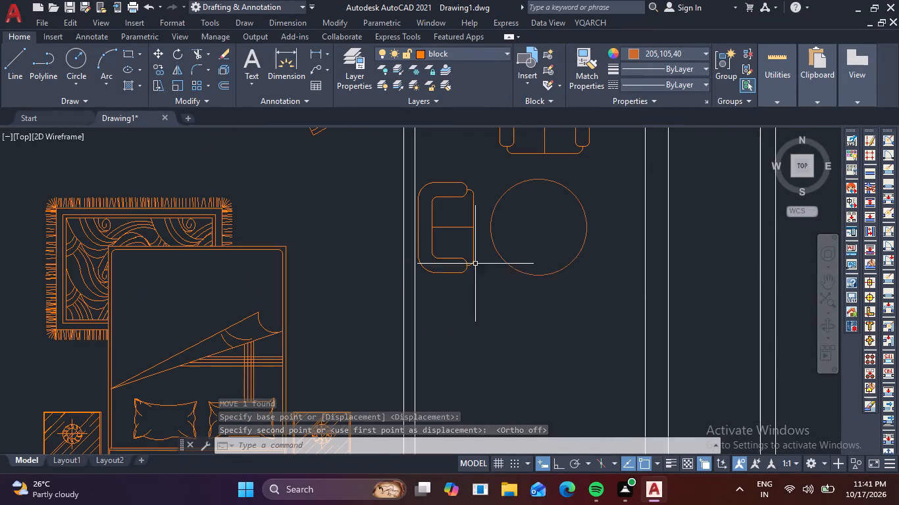
scroll(454, 249, up, 3)
click(450, 287)
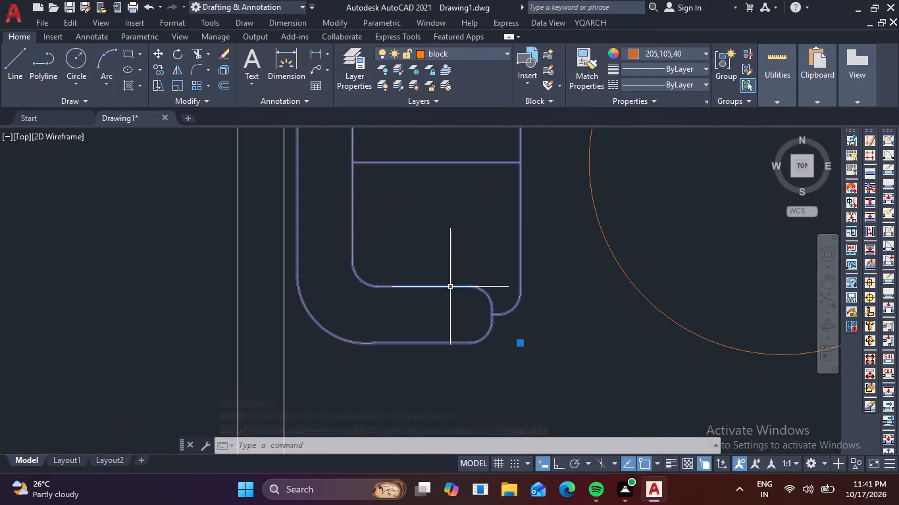
key(x)
key(space)
scroll(463, 218, down, 1)
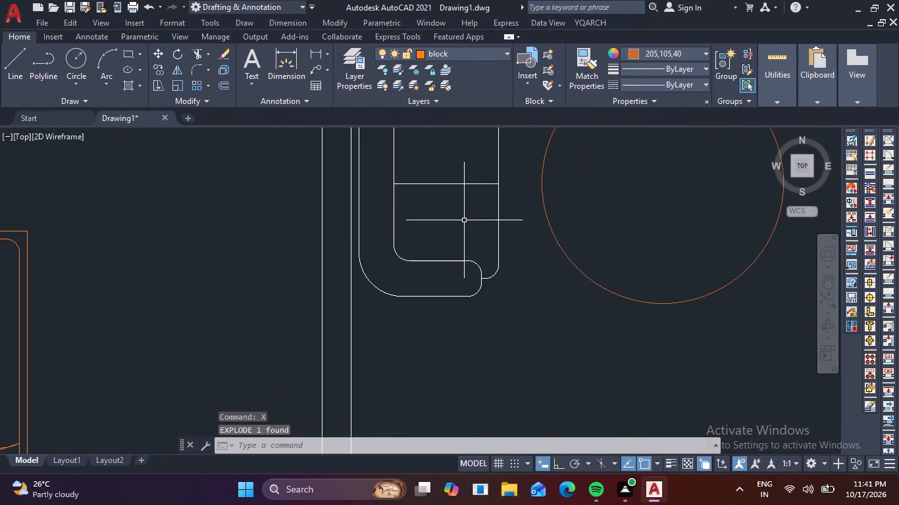
middle_drag(464, 221, 504, 322)
scroll(469, 226, down, 1)
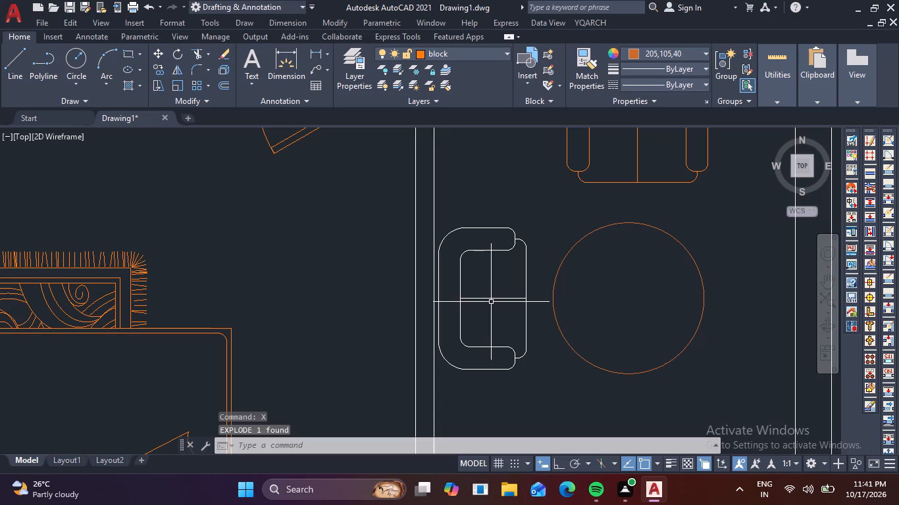
click(491, 301)
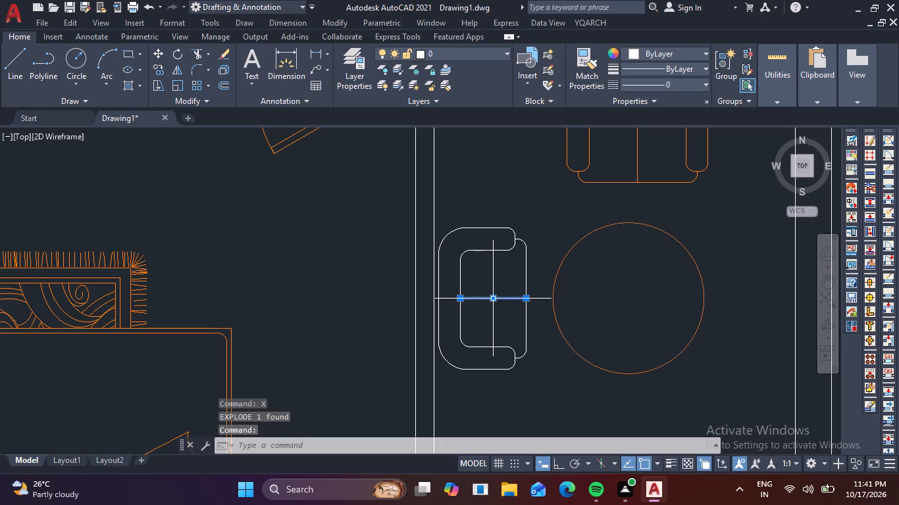
key(Delete)
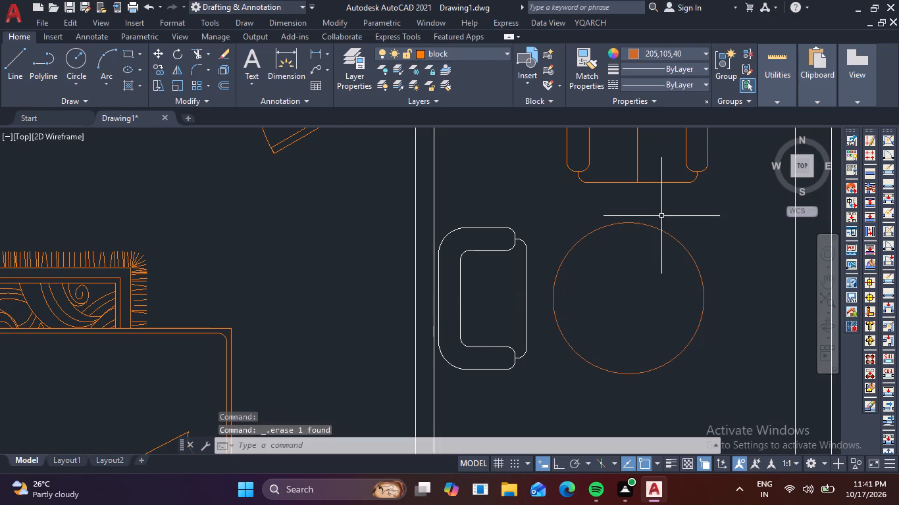
Explode the sofa north of the circular table and erase the line dividing its two seats.
middle_drag(661, 218, 633, 285)
click(609, 215)
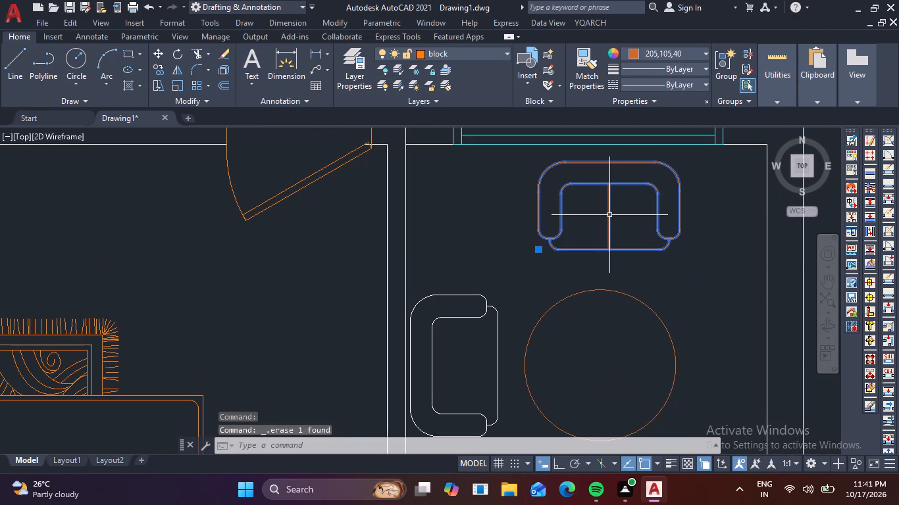
text(X)
key(space)
click(609, 215)
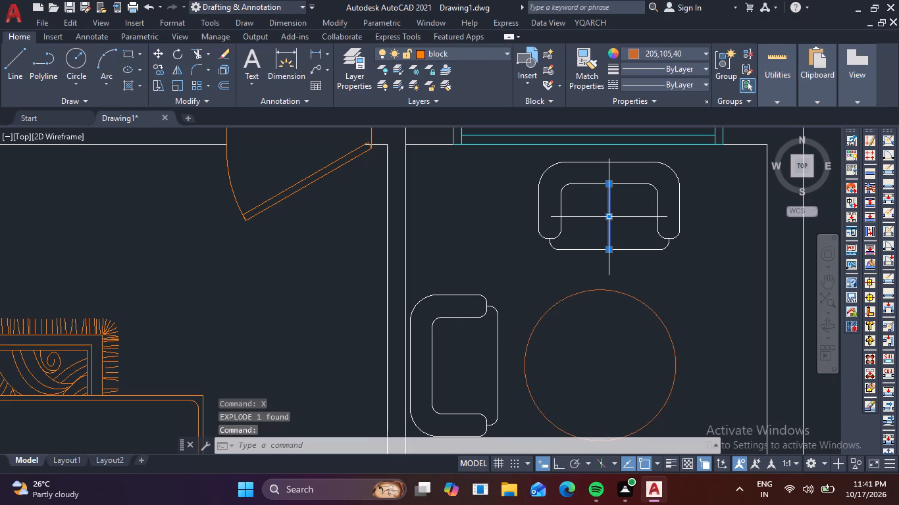
key(Delete)
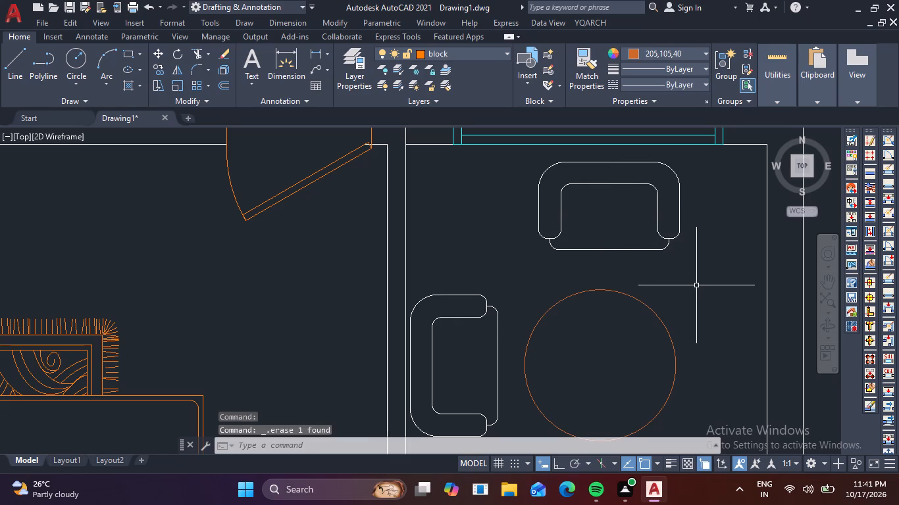
Set the colour of all the exploded north sofa's lines to orange 242,103,34.
click(695, 285)
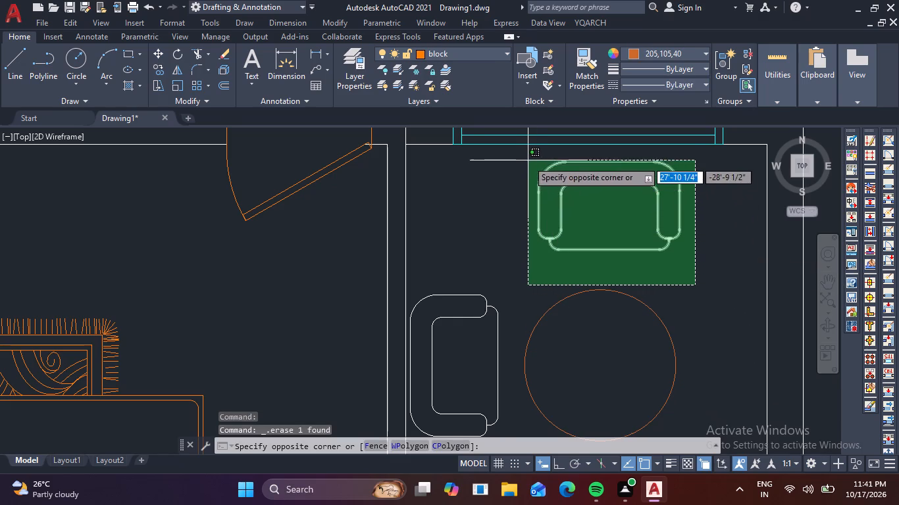
click(528, 159)
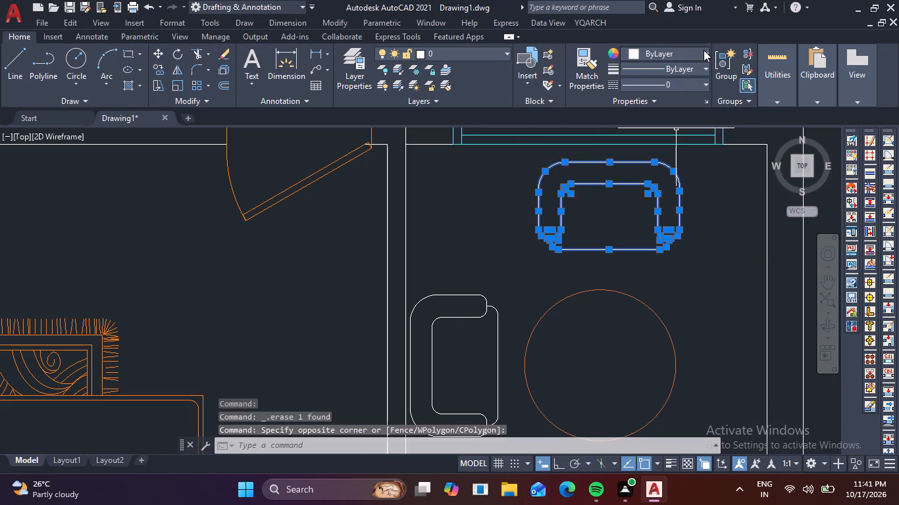
click(704, 50)
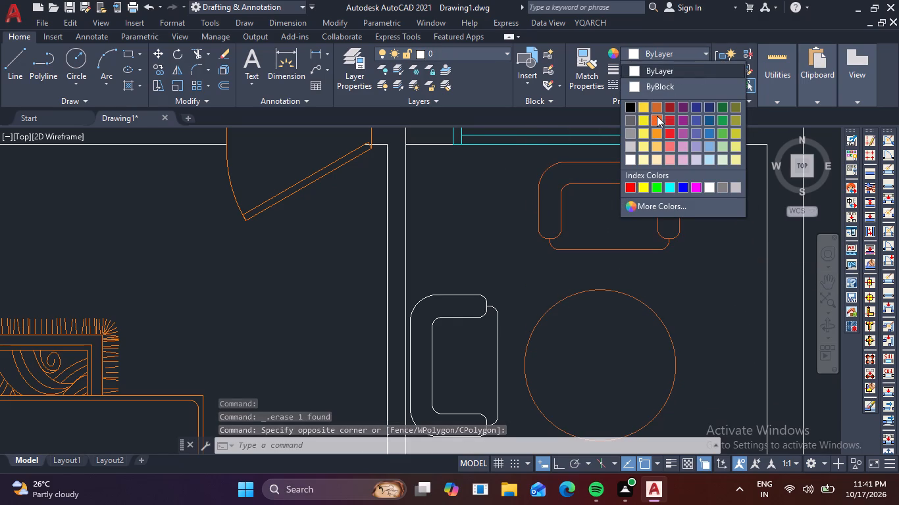
click(657, 116)
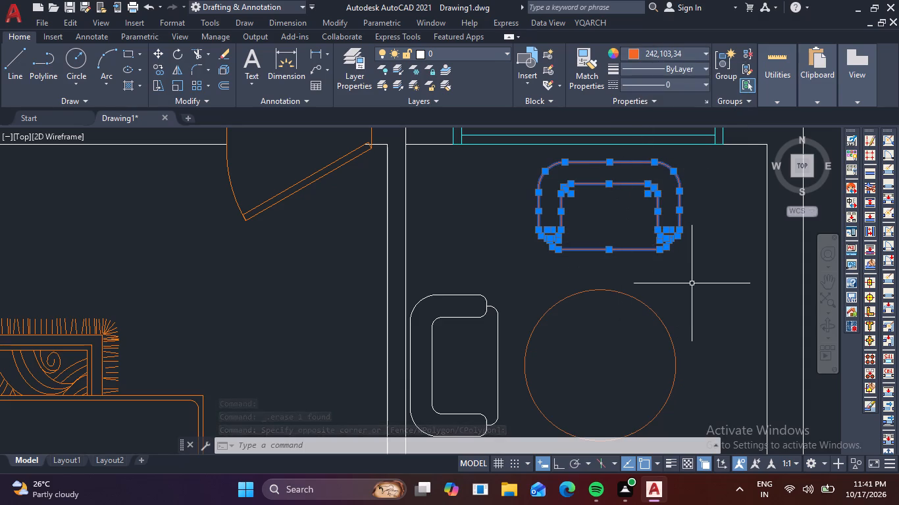
key(Escape)
Set the colour of all the exploded west sofa's lines to orange 242,103,34.
middle_drag(546, 280, 582, 226)
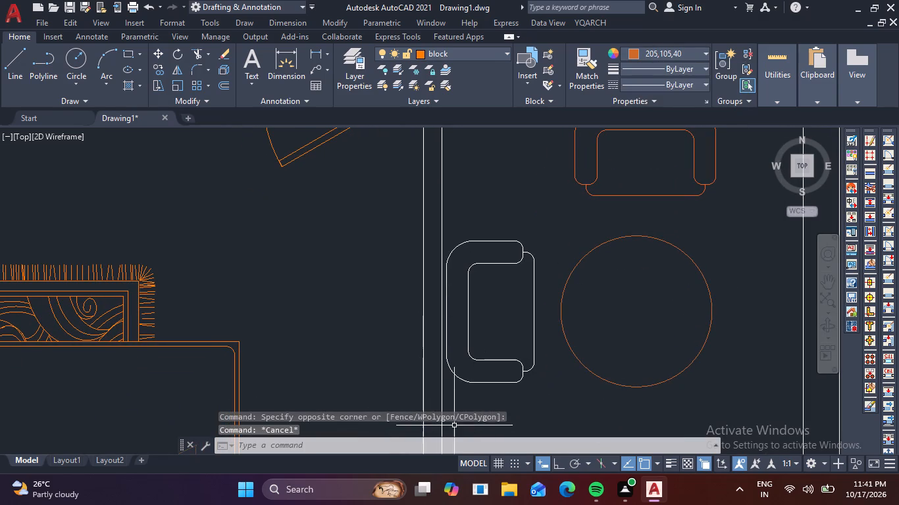
click(434, 216)
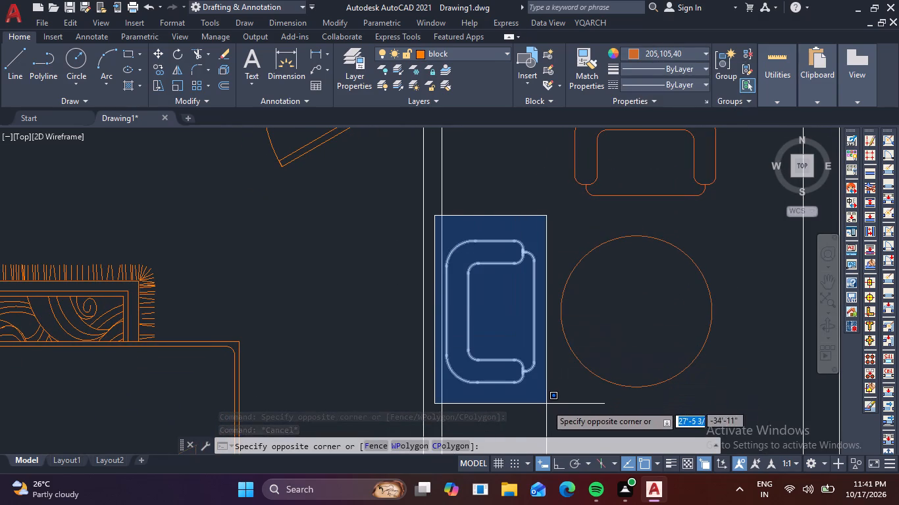
click(547, 405)
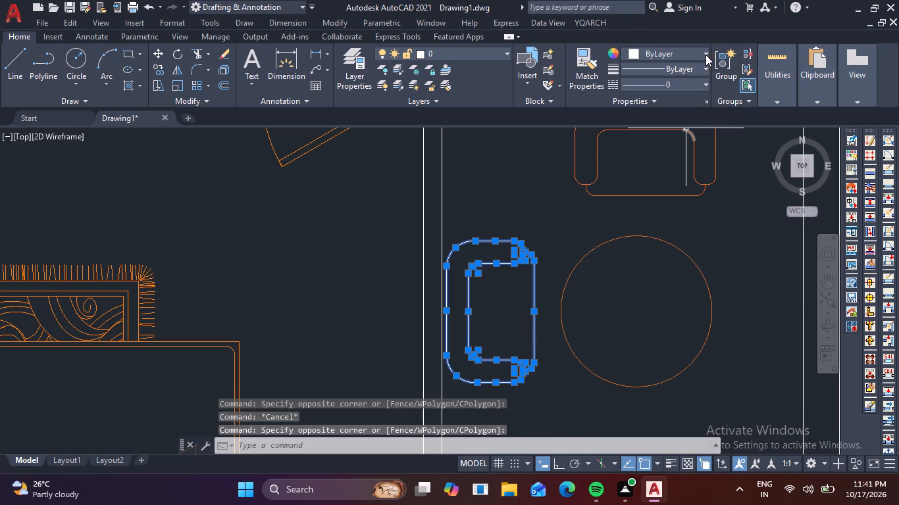
click(706, 55)
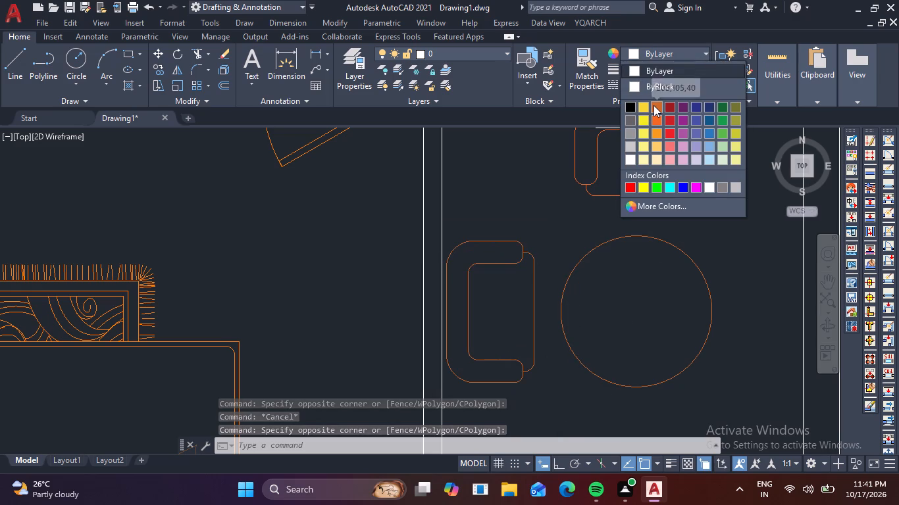
click(655, 118)
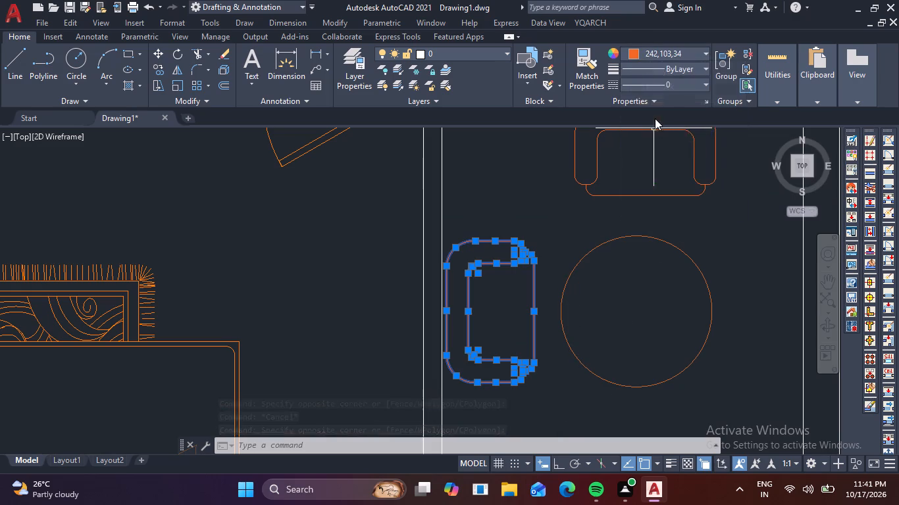
key(Escape)
Make the tree layer the current layer.
scroll(421, 255, down, 3)
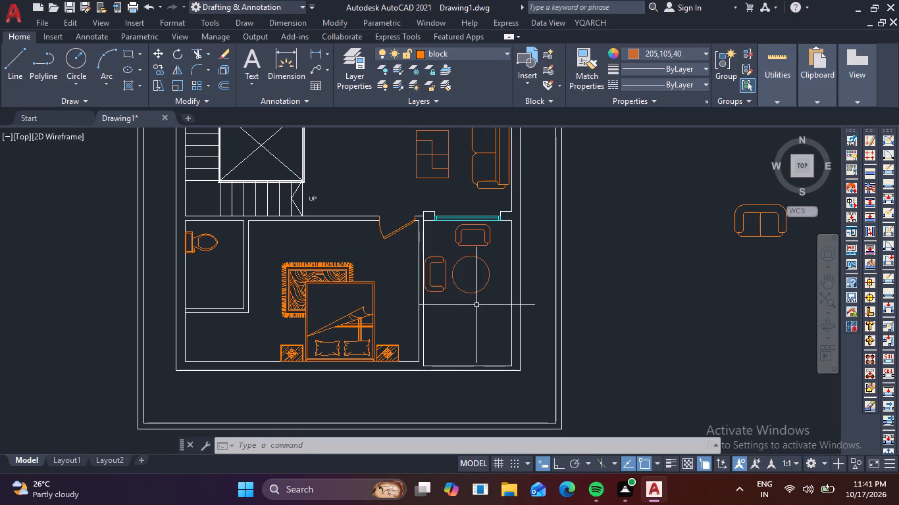
click(355, 81)
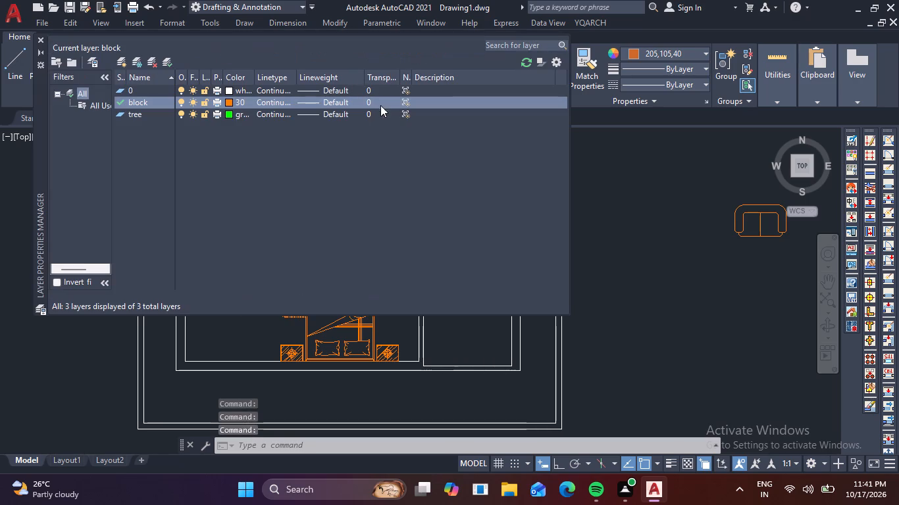
click(143, 115)
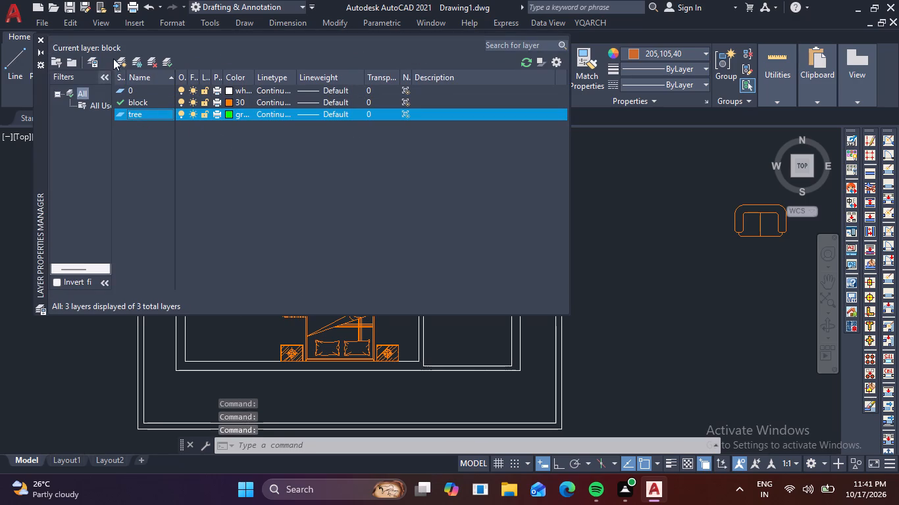
click(164, 64)
click(164, 64)
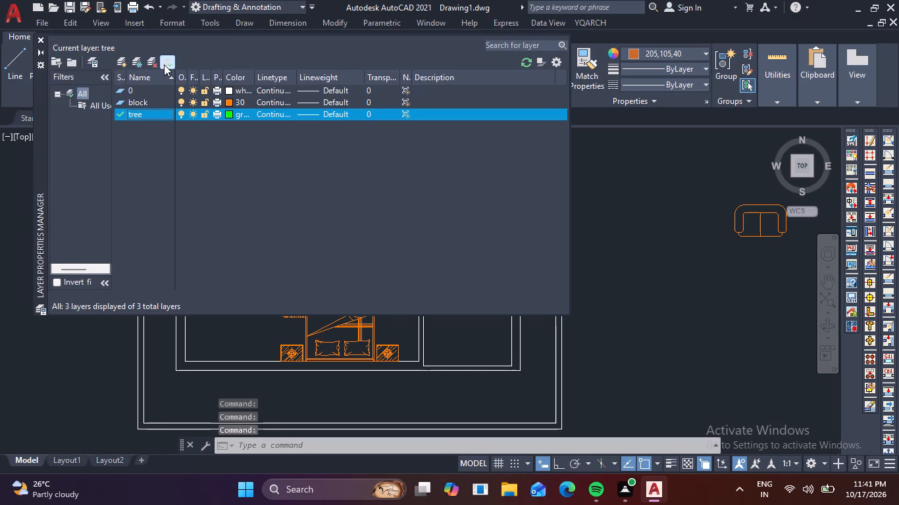
double_click(44, 37)
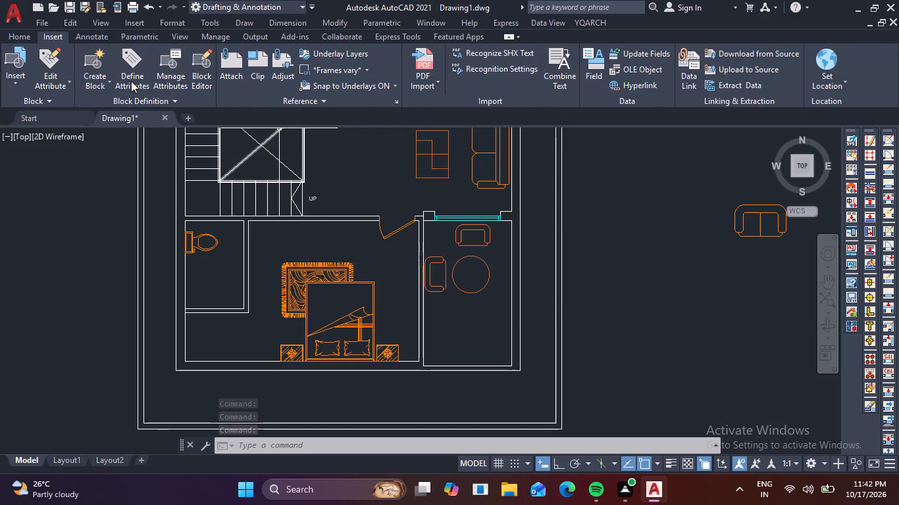
click(18, 38)
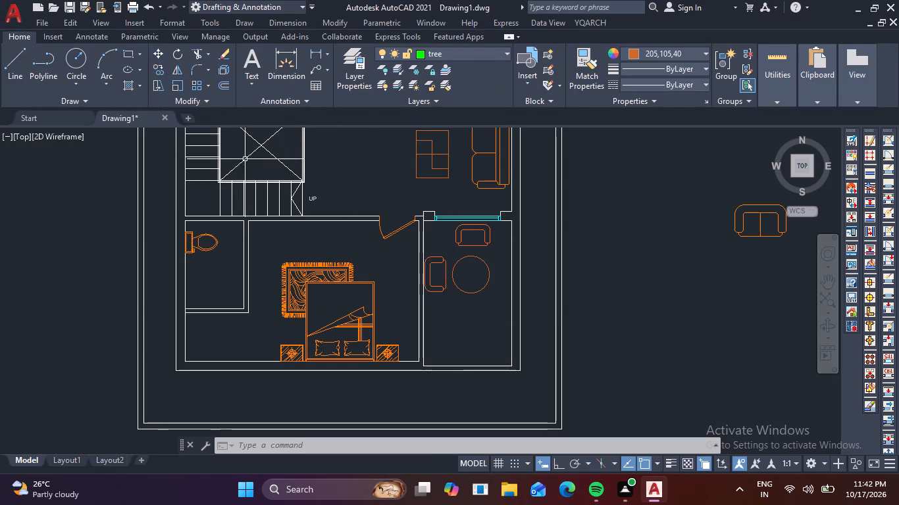
key(Escape)
Insert the Trees block in the empty space west of the floor plan.
key(i)
key(space)
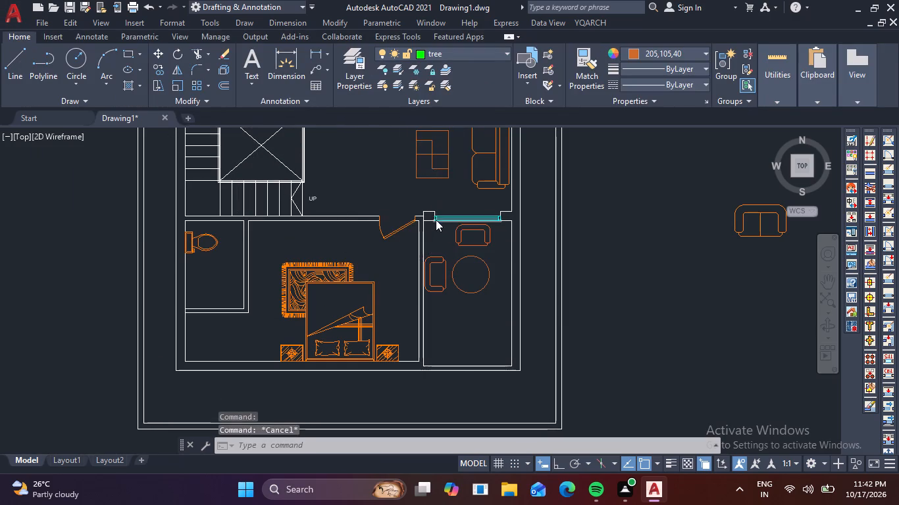
scroll(733, 268, down, 4)
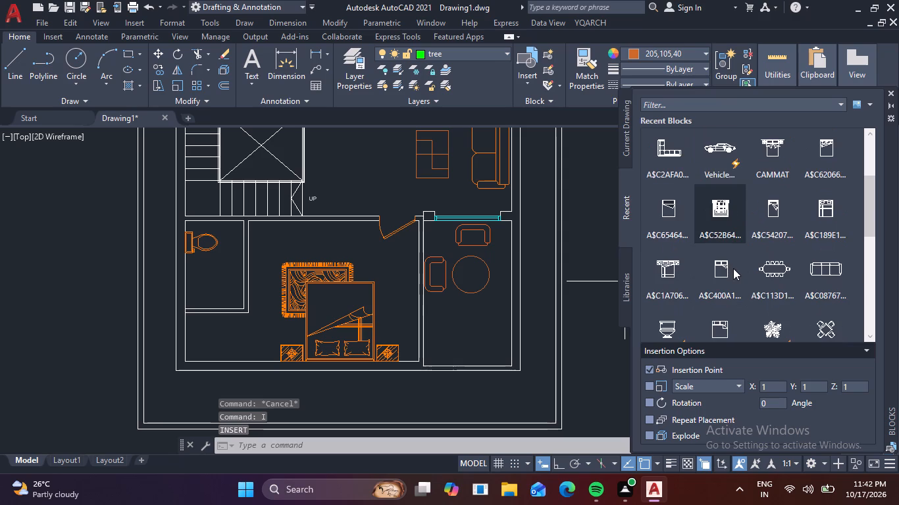
drag(780, 325, 272, 270)
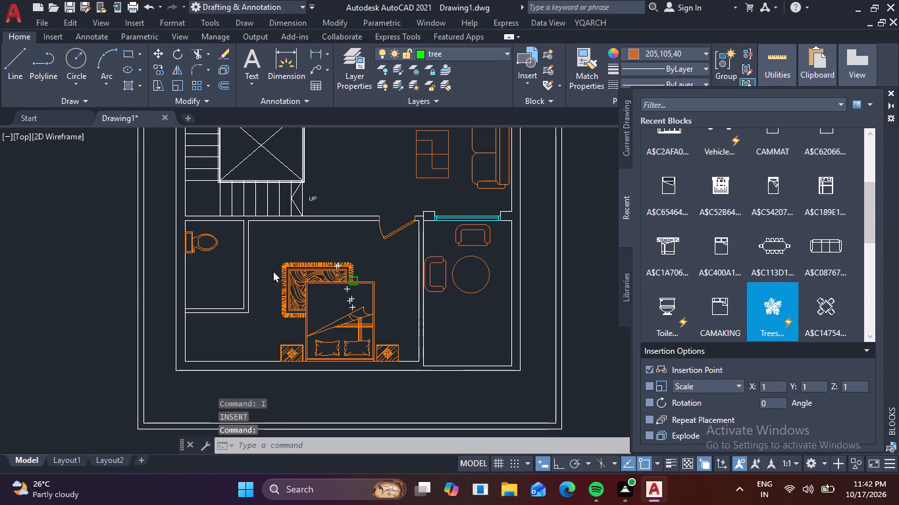
drag(272, 270, 22, 260)
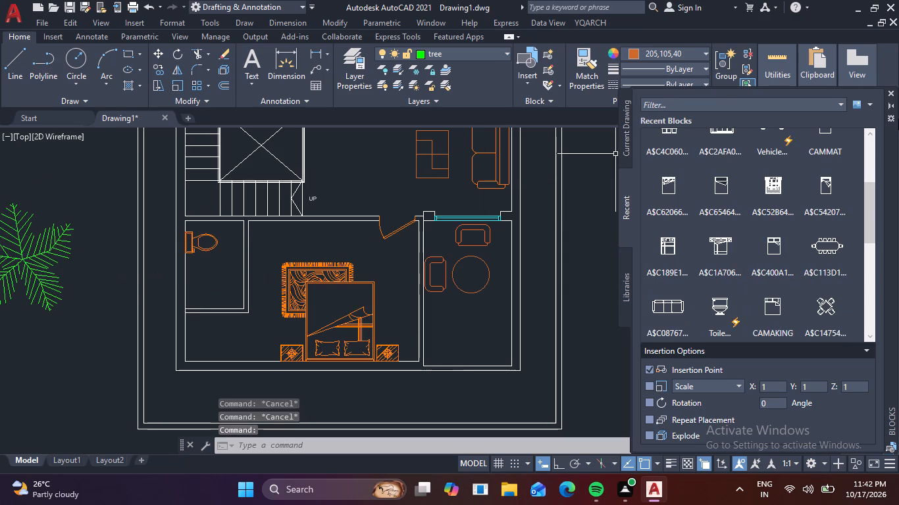
click(887, 94)
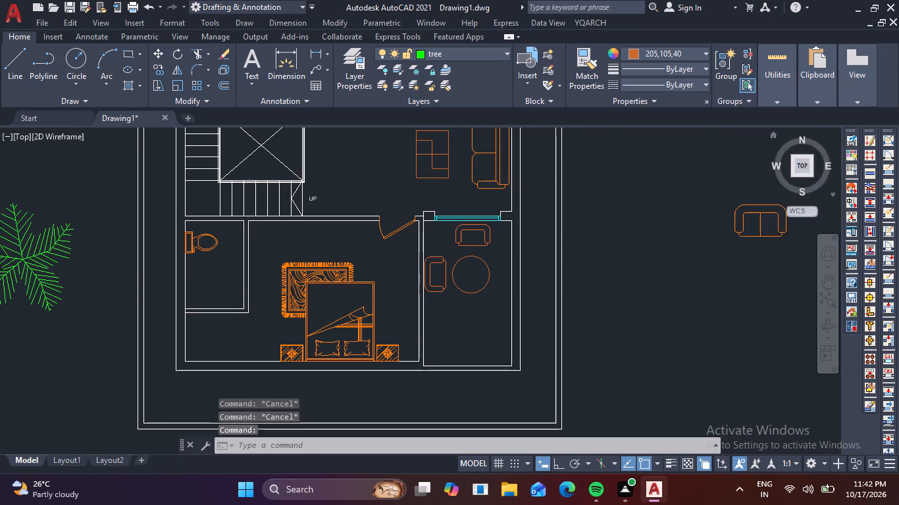
Scale the inserted tree down to a small plant about a quarter of its size.
scroll(525, 211, down, 1)
click(204, 256)
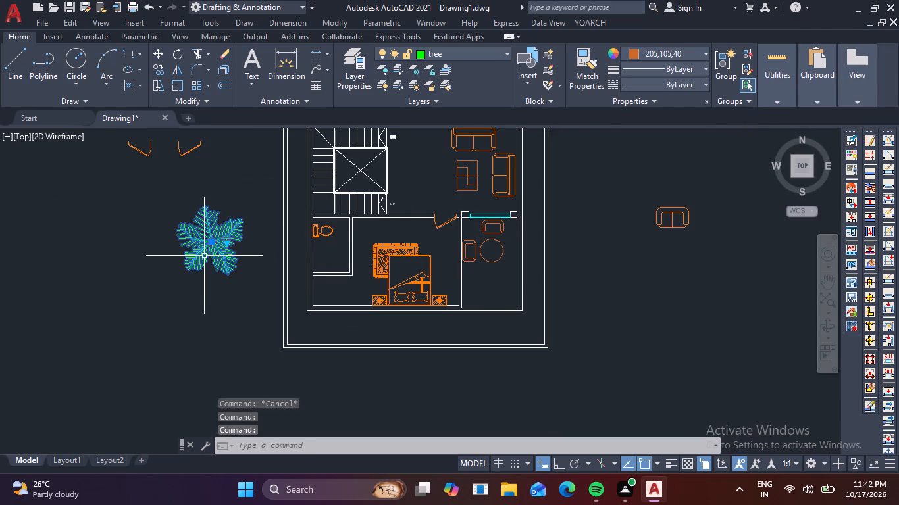
text(SC)
key(space)
click(202, 242)
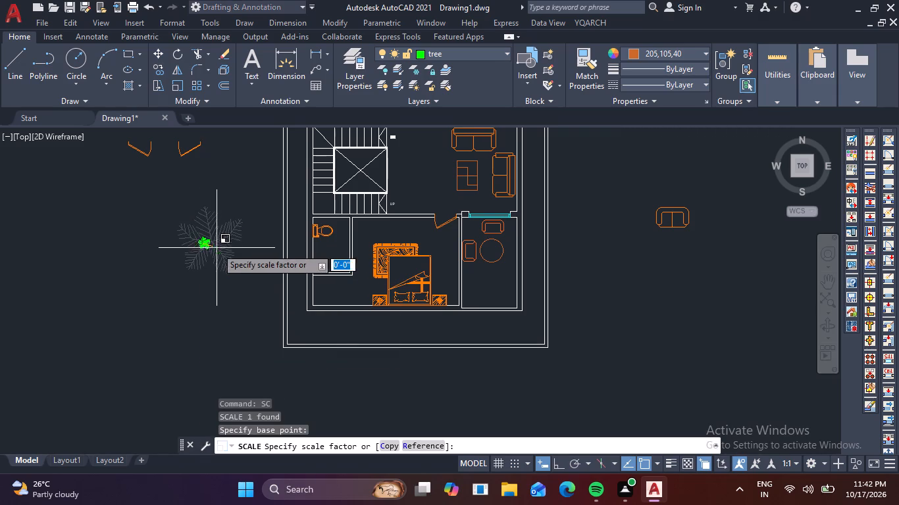
click(219, 249)
Copy the small tree five times in the round-table room: three along the east wall and two along the south wall.
click(205, 241)
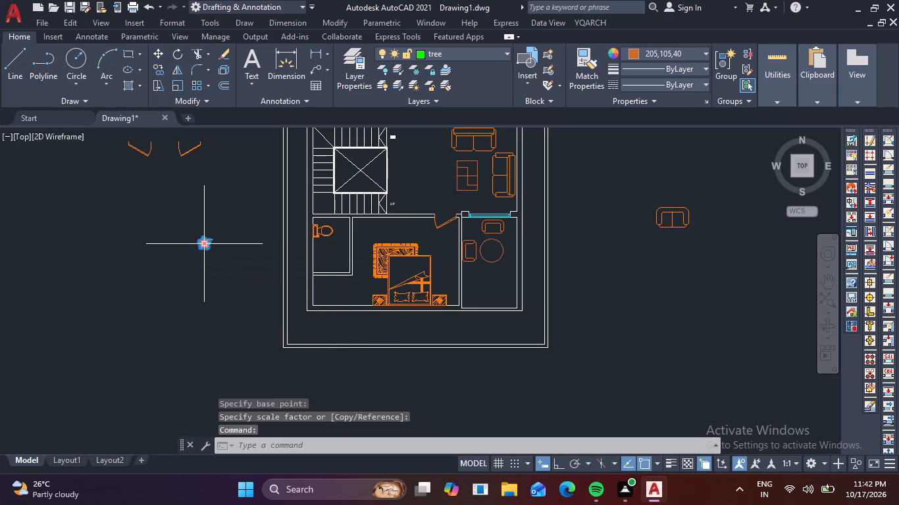
key(c)
text(O)
key(space)
click(211, 240)
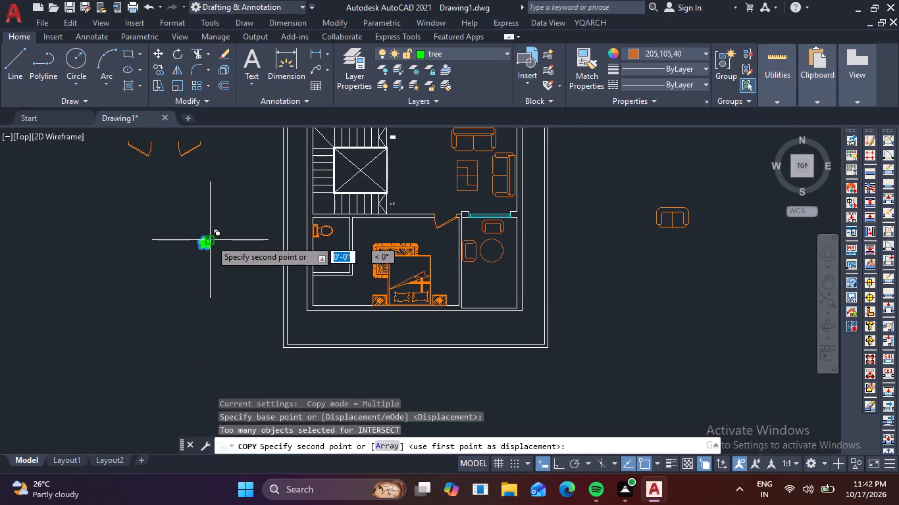
scroll(526, 287, up, 3)
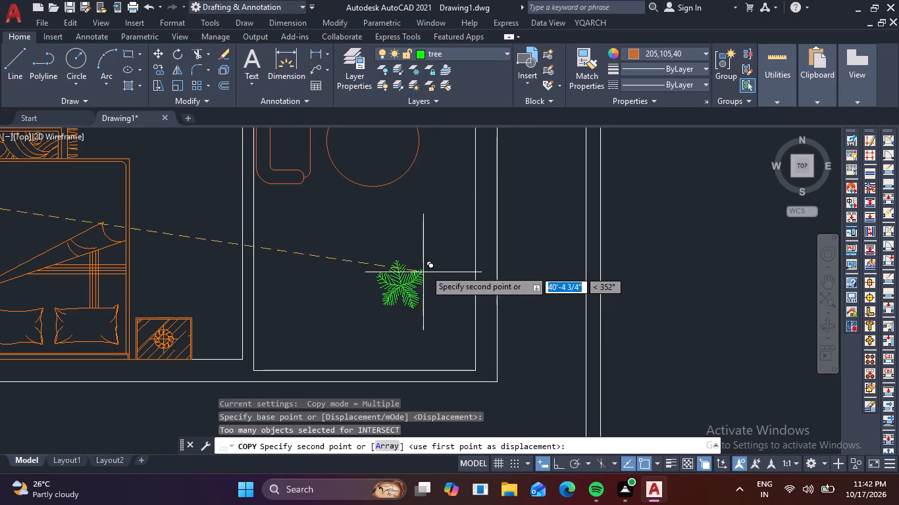
click(463, 197)
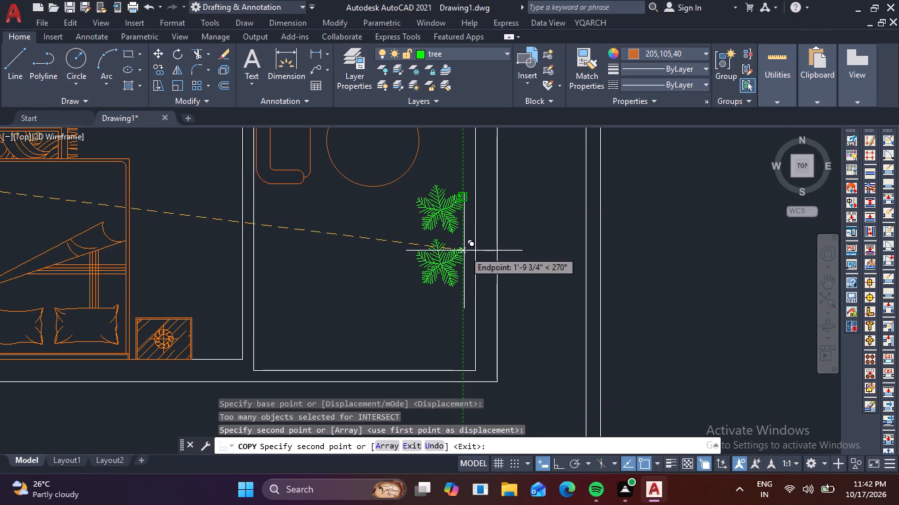
click(464, 251)
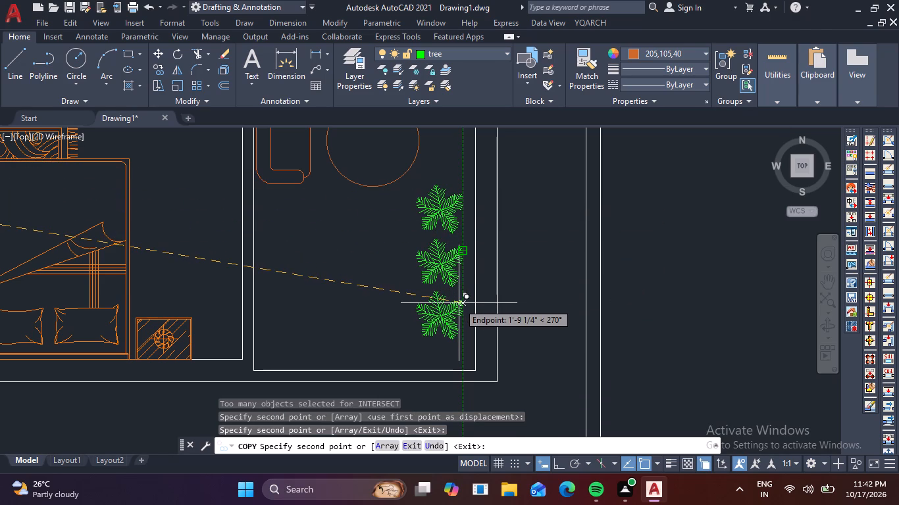
click(459, 303)
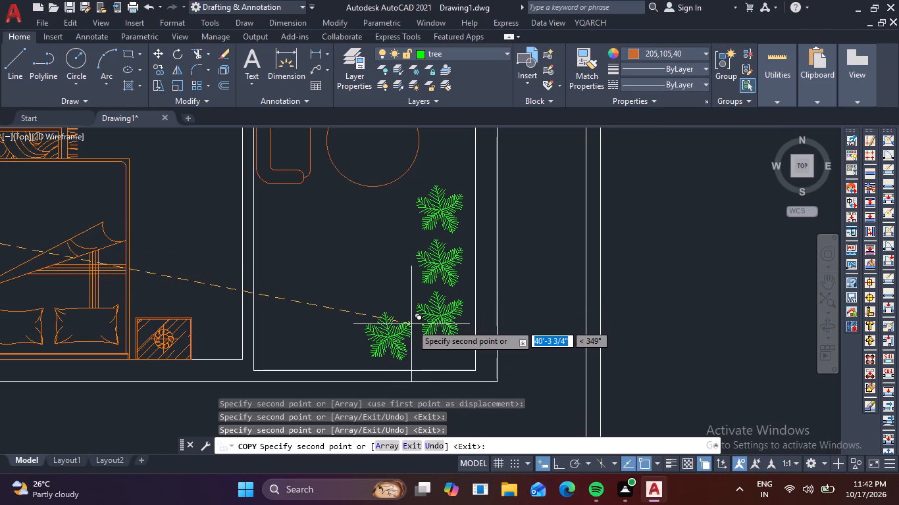
click(411, 324)
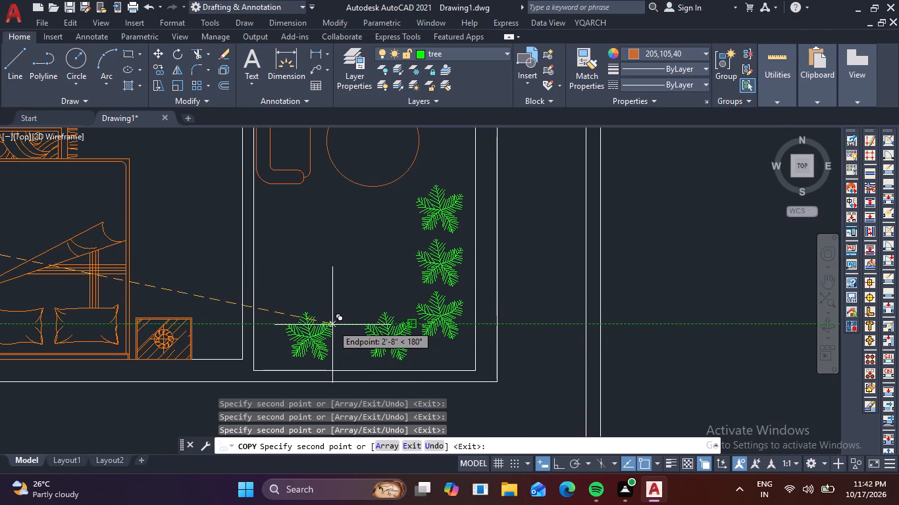
click(332, 325)
key(Escape)
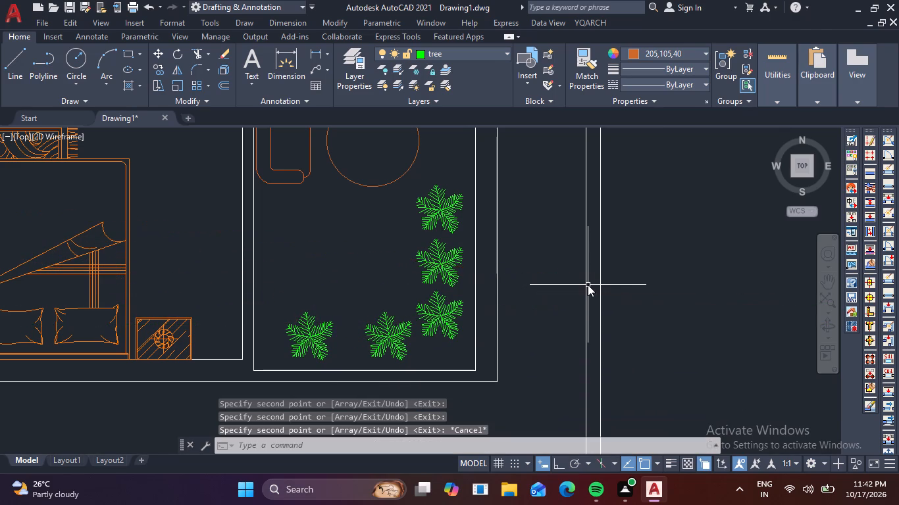
Erase the leftover doors and tree west of the plan and the spare two-seat sofa east of it.
scroll(588, 285, down, 4)
scroll(586, 286, up, 3)
scroll(563, 262, down, 2)
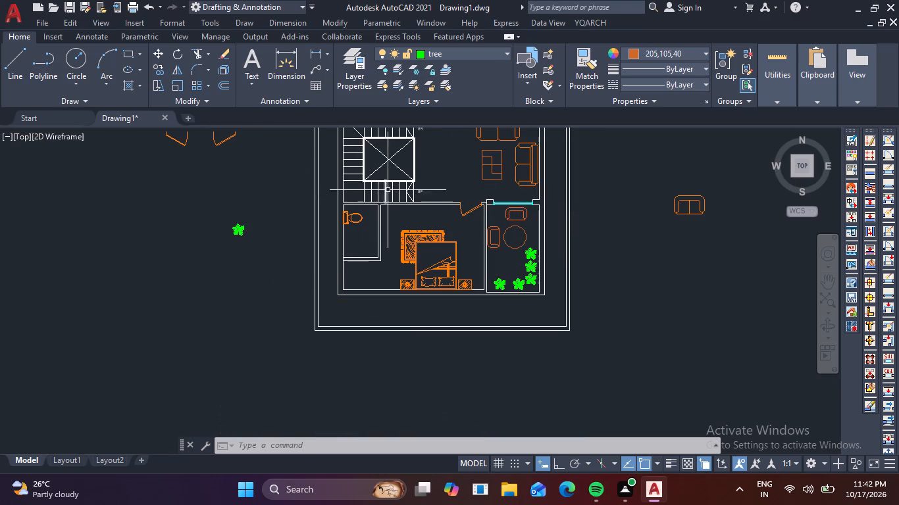
middle_drag(389, 192, 382, 259)
drag(263, 320, 248, 295)
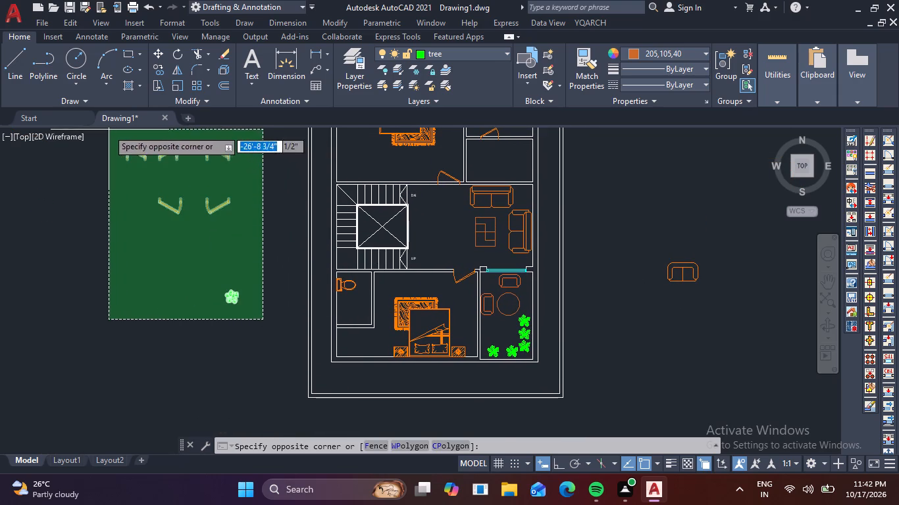
click(106, 130)
key(Delete)
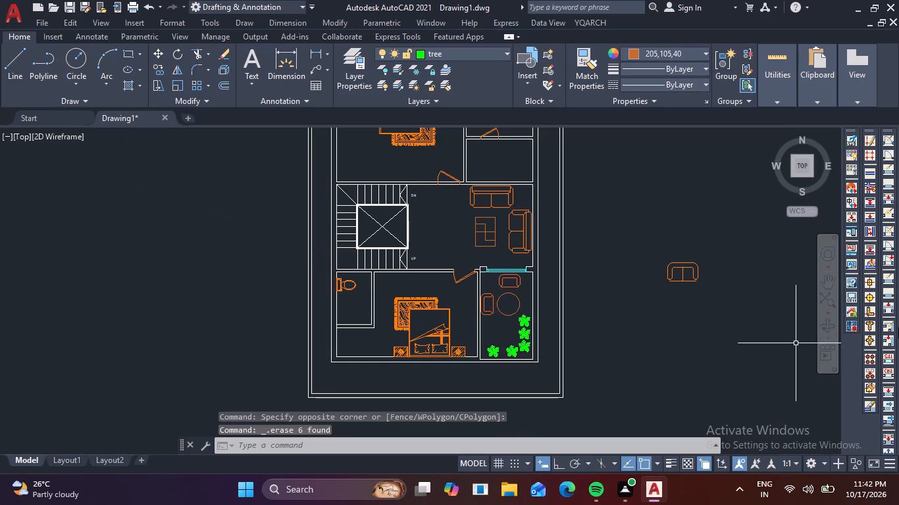
click(711, 295)
click(650, 245)
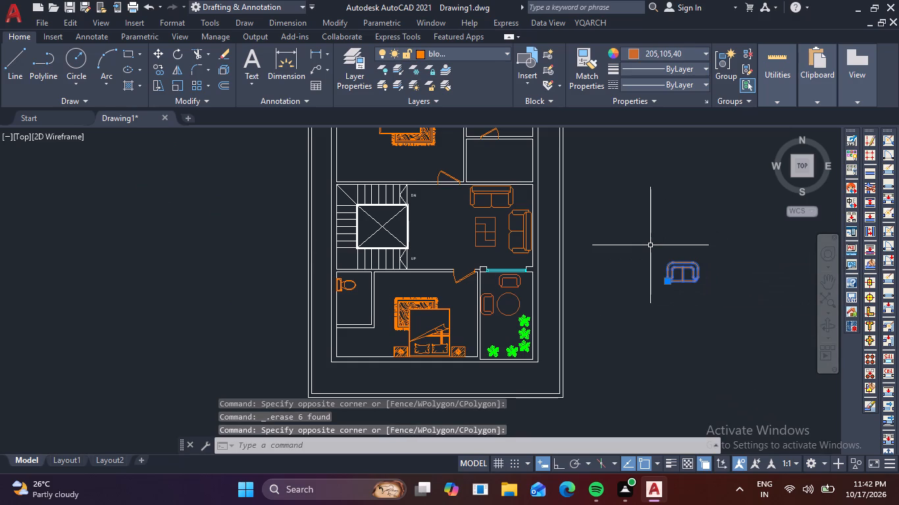
key(Delete)
Trim both wall lines across the door opening between the north bedroom and the staircase hall, including the stub at the hinge.
scroll(660, 258, down, 1)
middle_drag(655, 231, 631, 285)
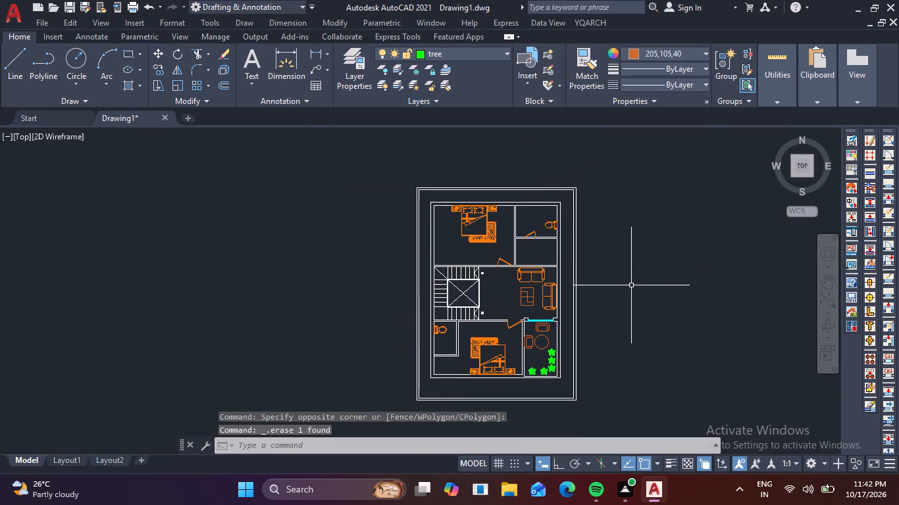
scroll(562, 236, up, 1)
middle_drag(636, 245, 642, 195)
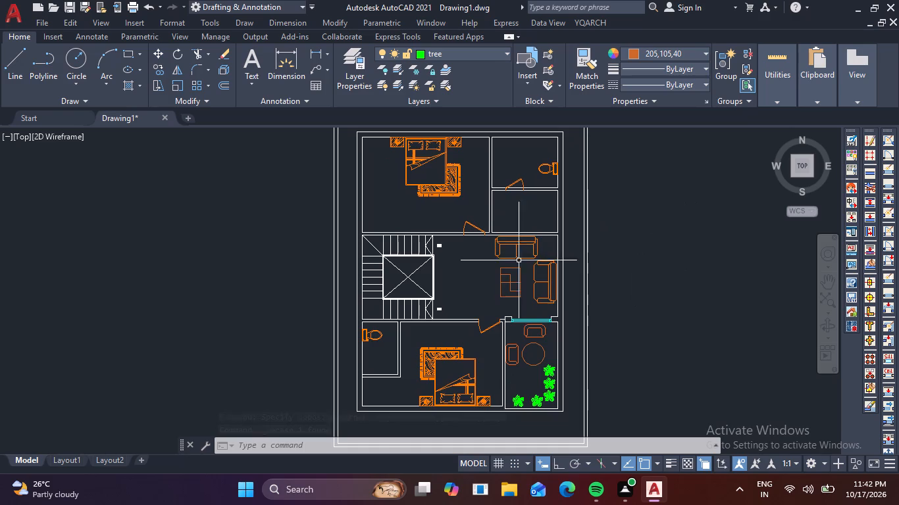
middle_drag(481, 264, 468, 228)
scroll(461, 194, up, 2)
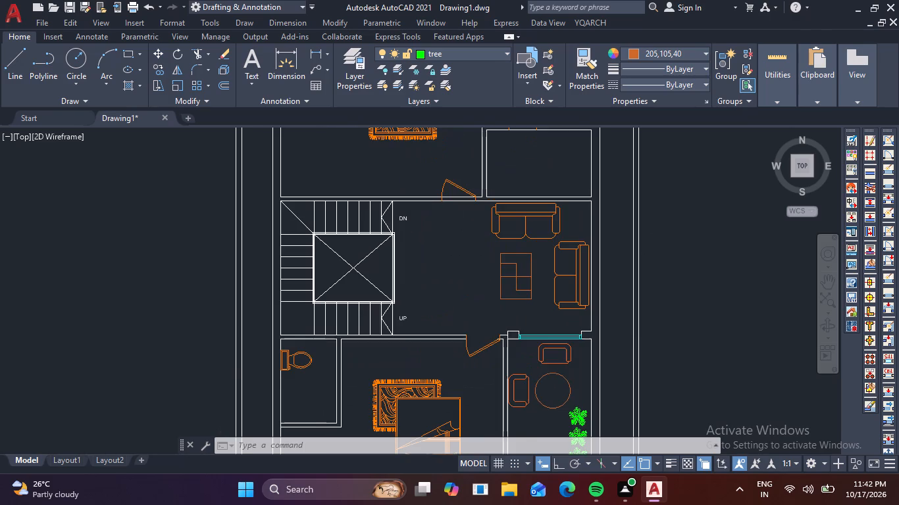
key(Escape)
text(TR)
key(space)
scroll(451, 221, up, 1)
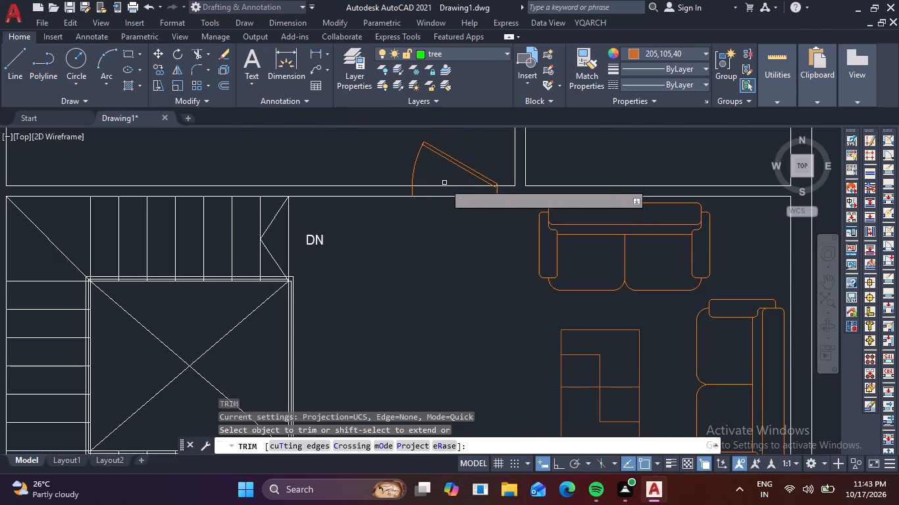
drag(444, 183, 457, 224)
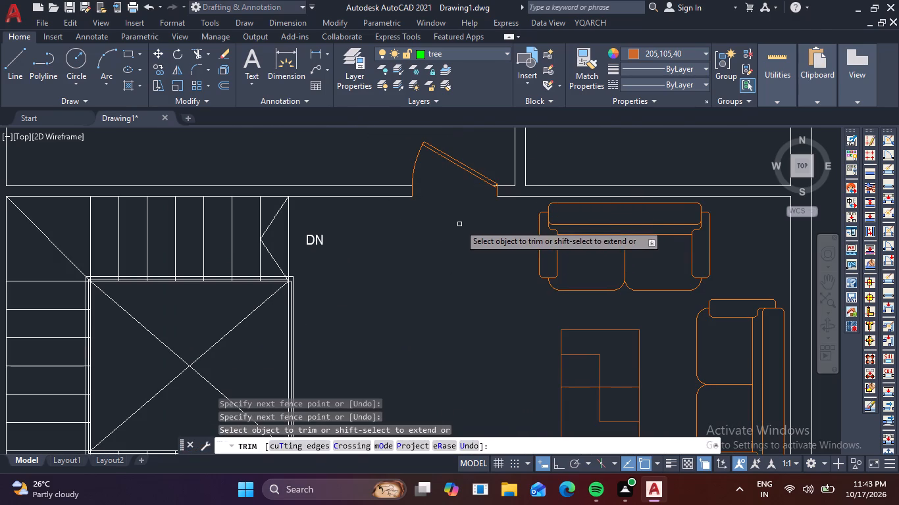
scroll(500, 187, up, 5)
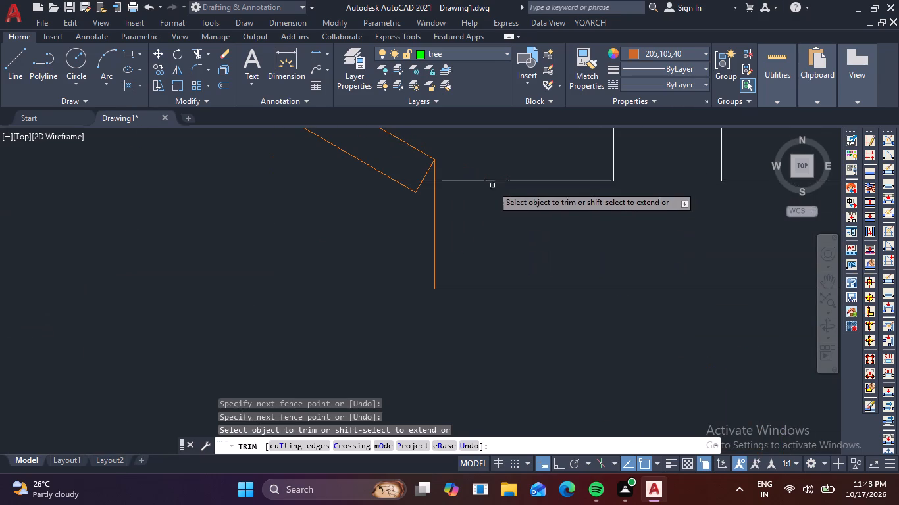
scroll(421, 175, up, 3)
drag(398, 178, 388, 212)
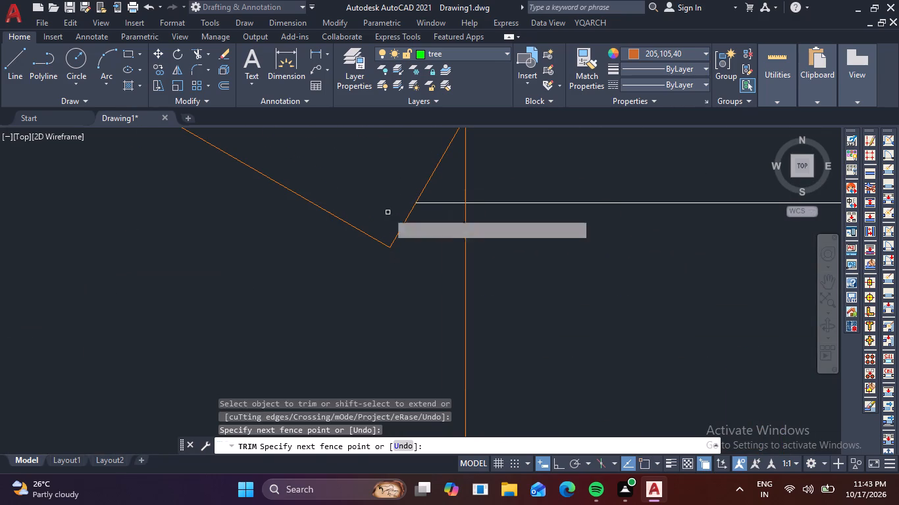
drag(440, 196, 437, 222)
scroll(440, 219, down, 4)
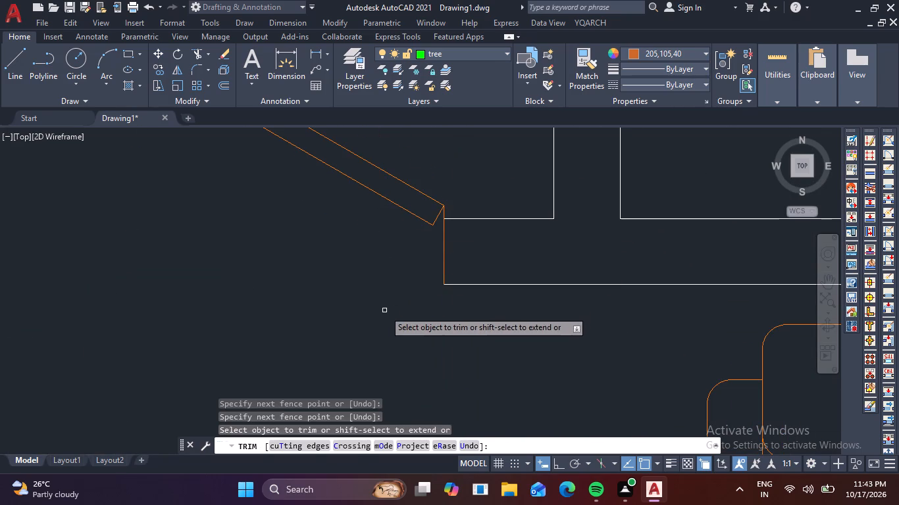
scroll(384, 318, down, 3)
middle_drag(402, 336, 455, 234)
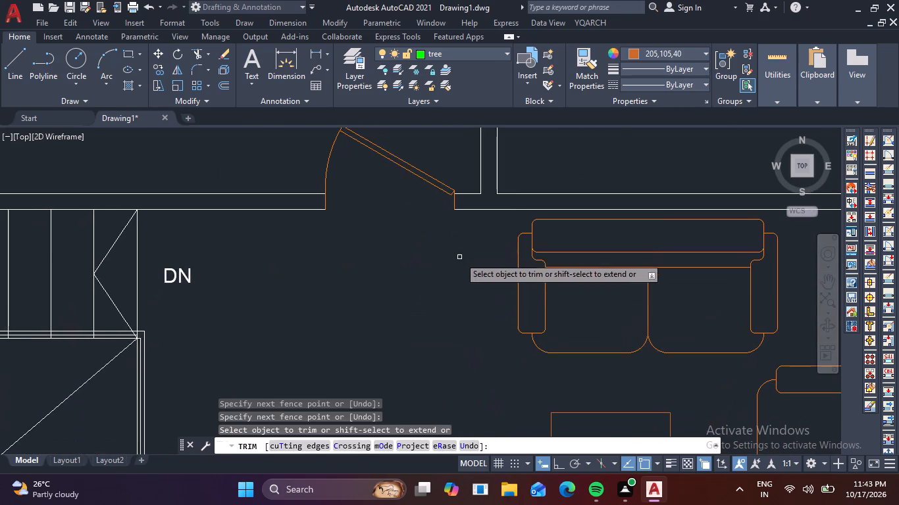
scroll(463, 265, down, 3)
middle_drag(451, 324, 407, 244)
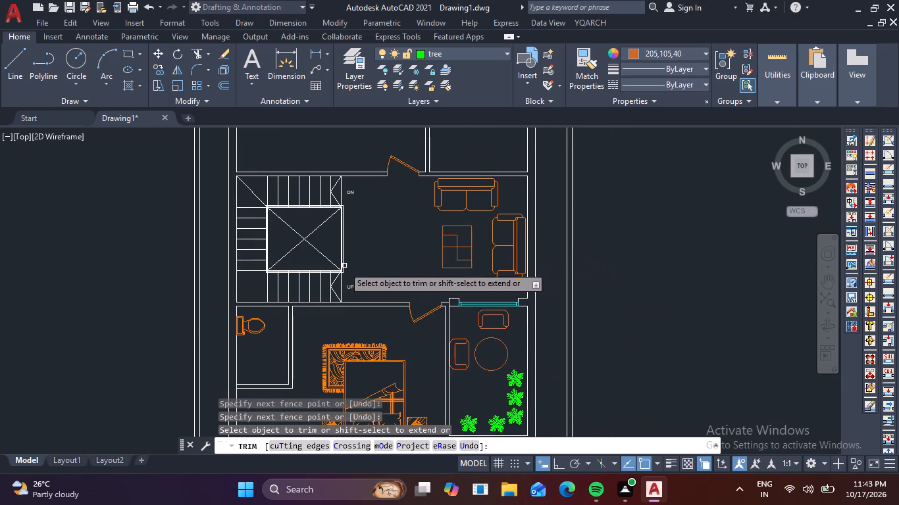
middle_drag(440, 270, 467, 187)
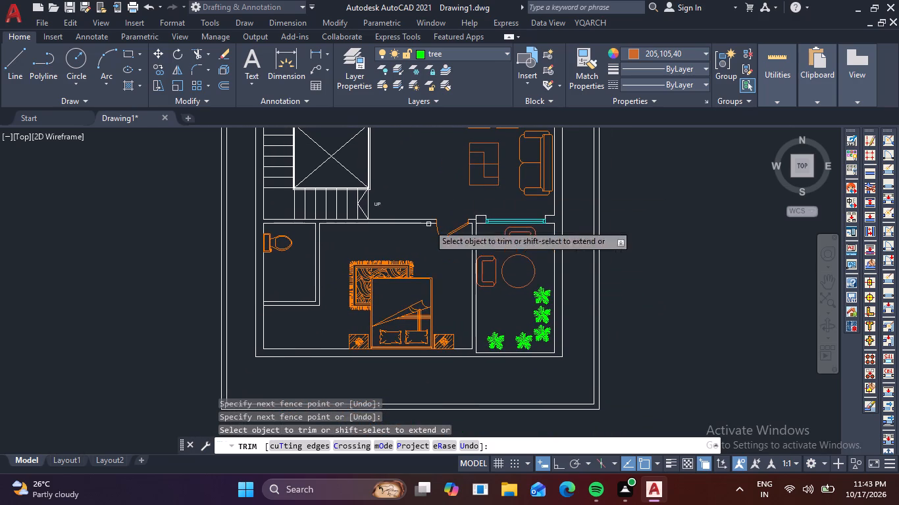
key(Escape)
Mirror the northeast toilet's door about a vertical line just west of it, keeping the original door.
scroll(446, 210, down, 1)
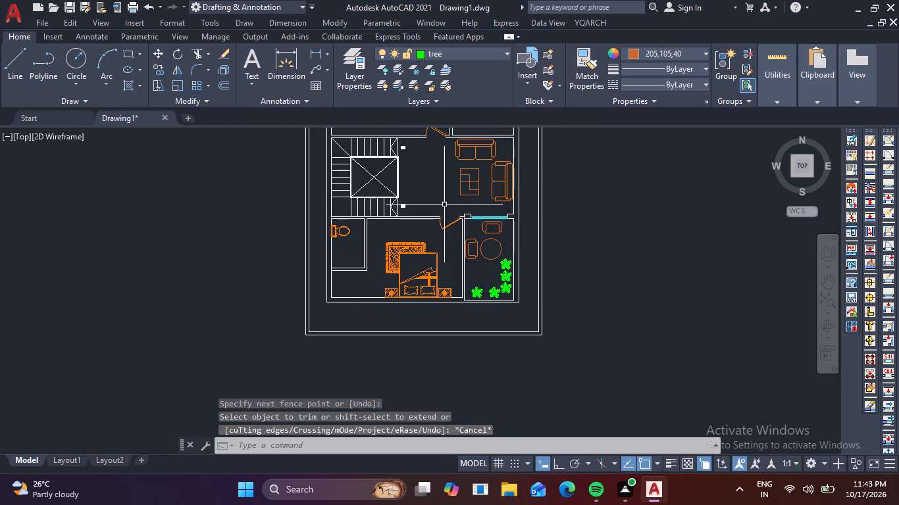
middle_drag(451, 208, 379, 349)
scroll(430, 224, up, 3)
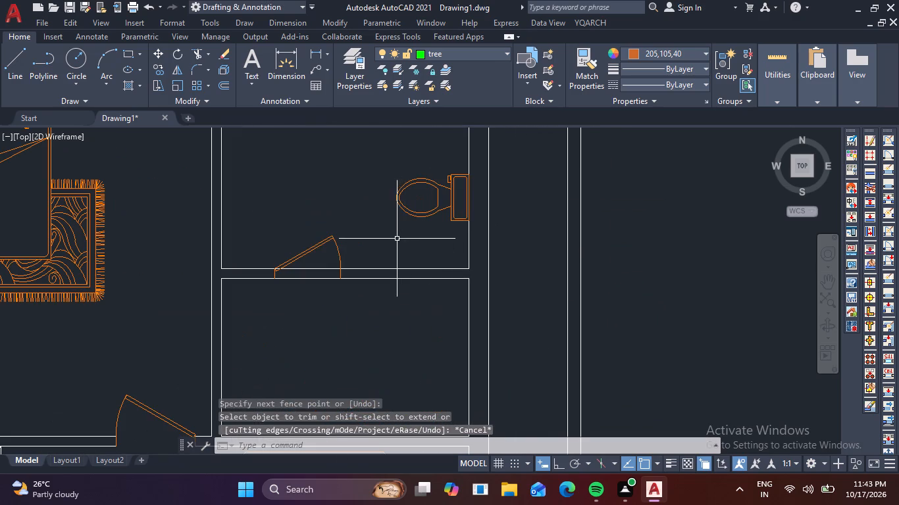
click(343, 246)
click(301, 240)
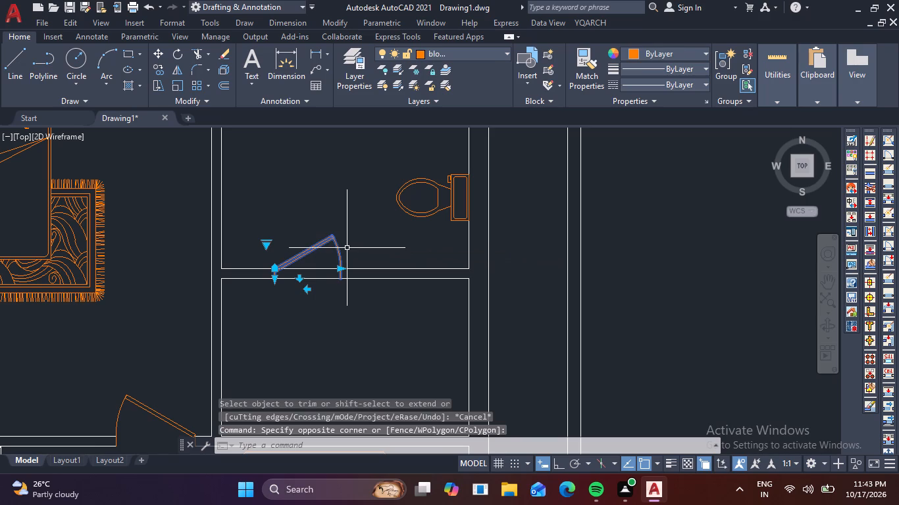
key(m)
key(i)
key(space)
click(240, 226)
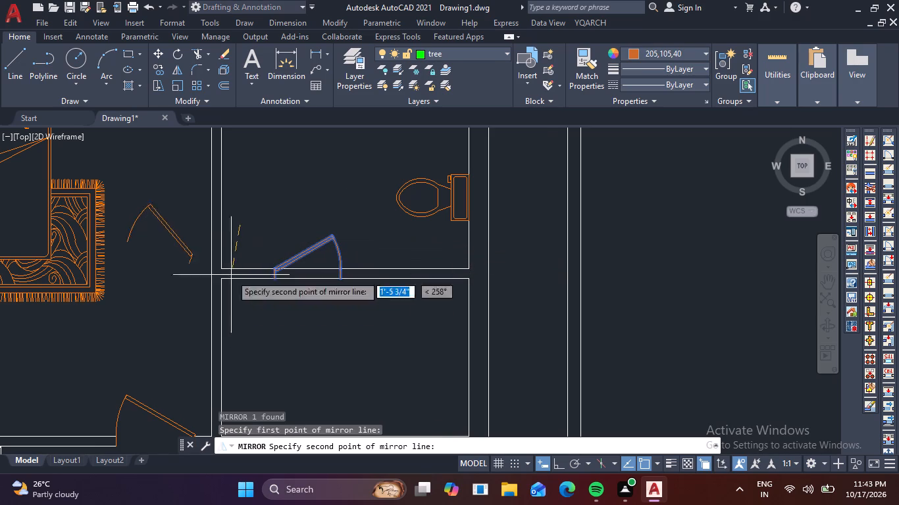
key(F8)
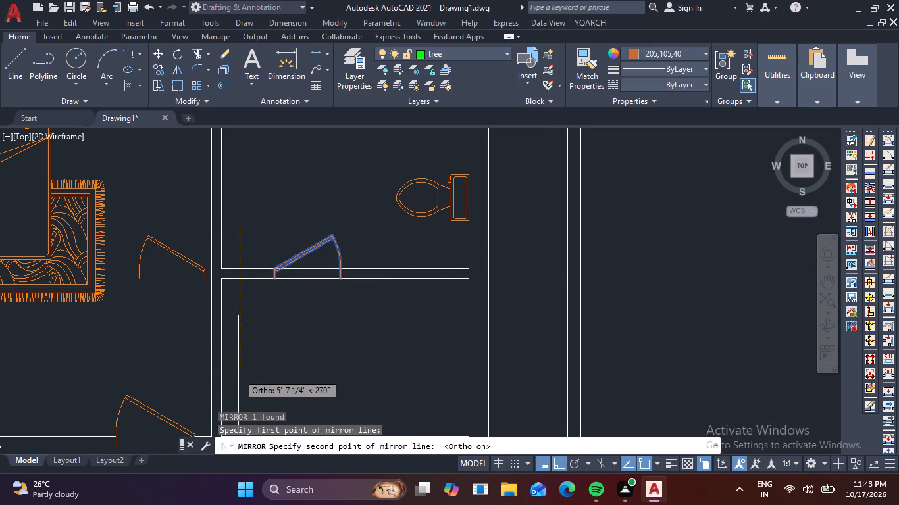
click(238, 373)
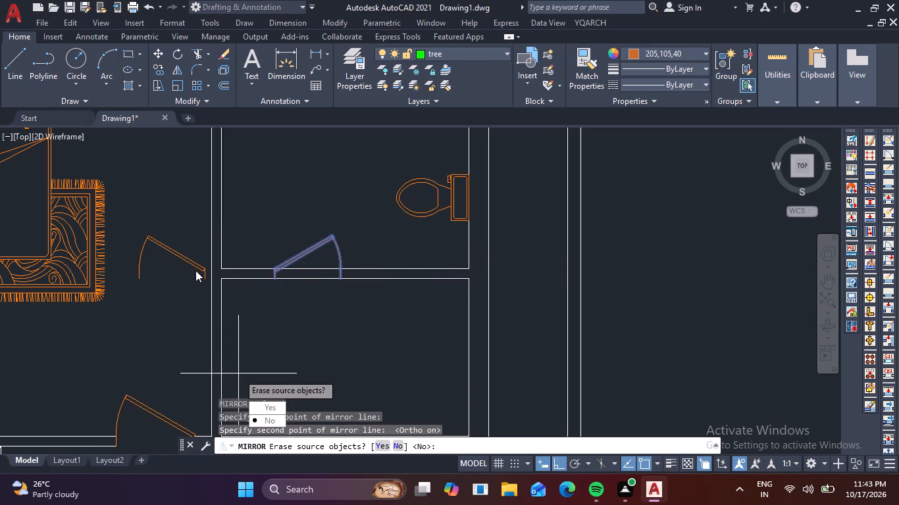
key(space)
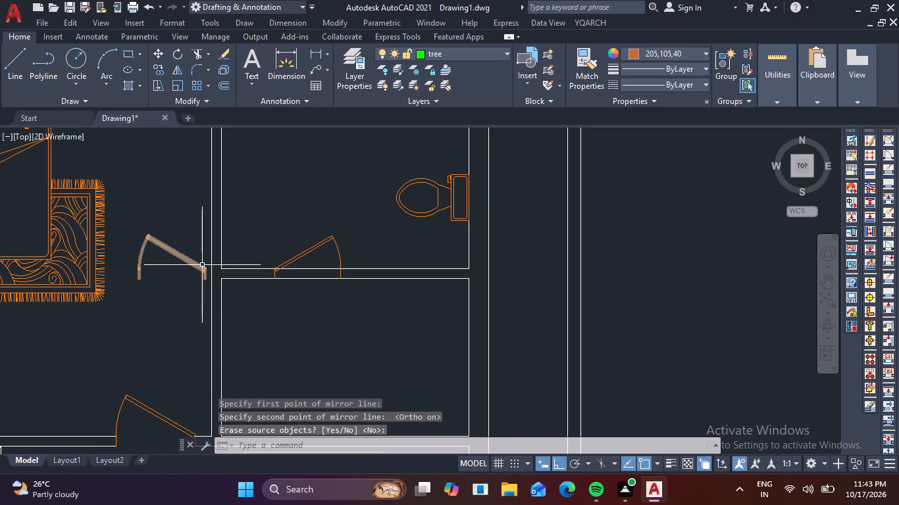
Move the mirrored door by its hinge-side end onto the south wall of the southwest toilet.
click(203, 266)
key(c)
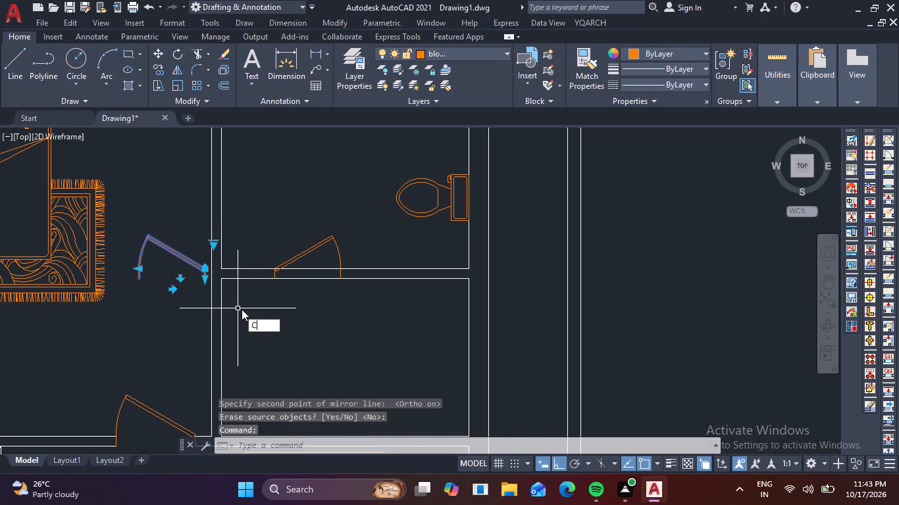
key(BackSpace)
text(M)
key(space)
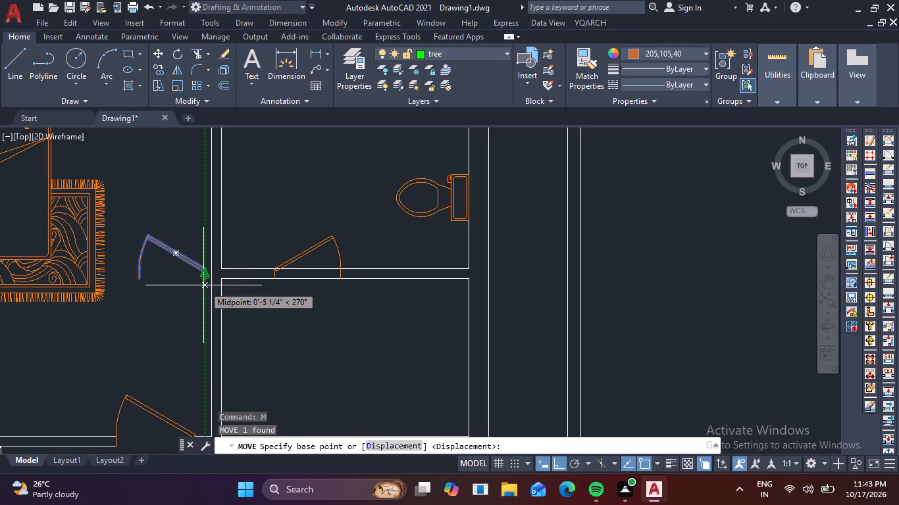
scroll(204, 284, up, 3)
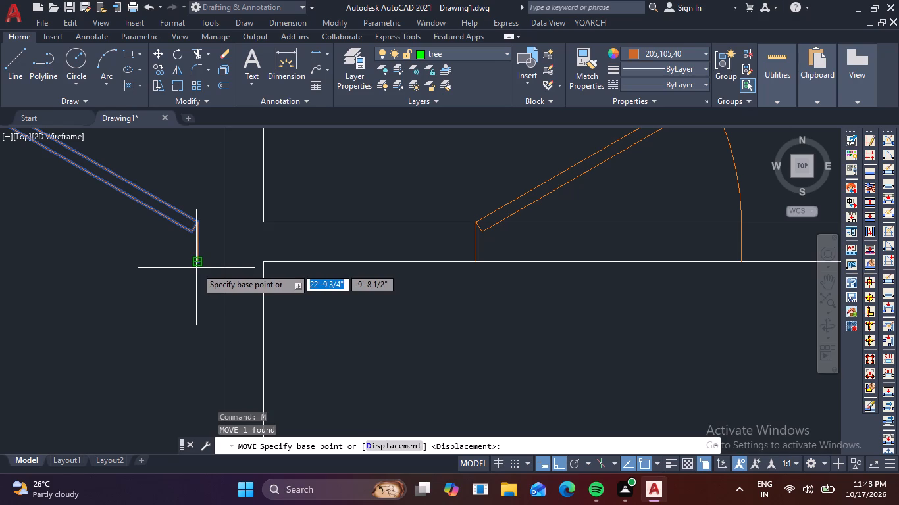
click(192, 264)
scroll(197, 335, down, 3)
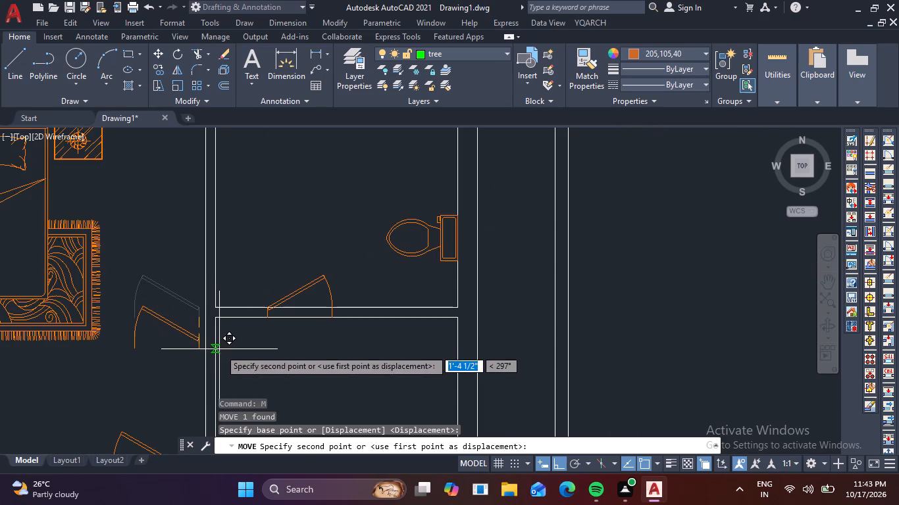
key(F8)
middle_drag(230, 348, 405, 295)
scroll(422, 283, down, 3)
middle_drag(355, 375, 358, 372)
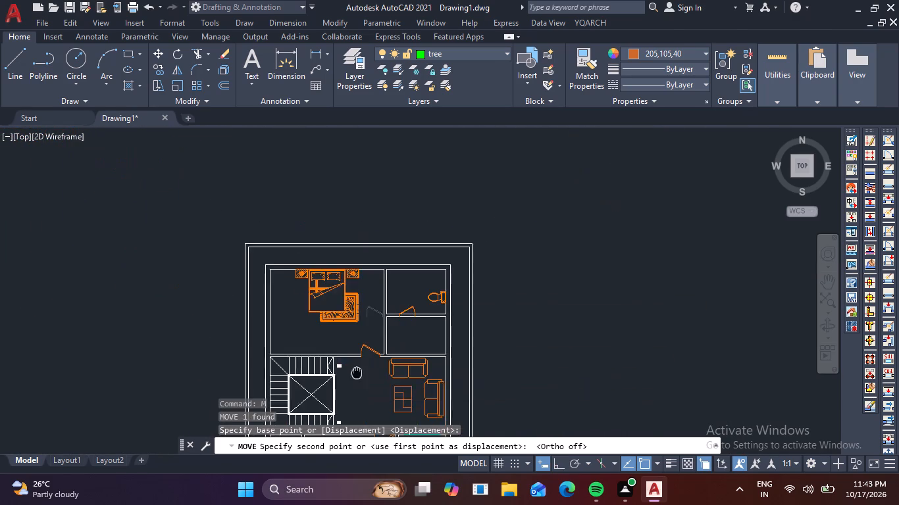
middle_drag(358, 372, 448, 206)
scroll(398, 345, up, 3)
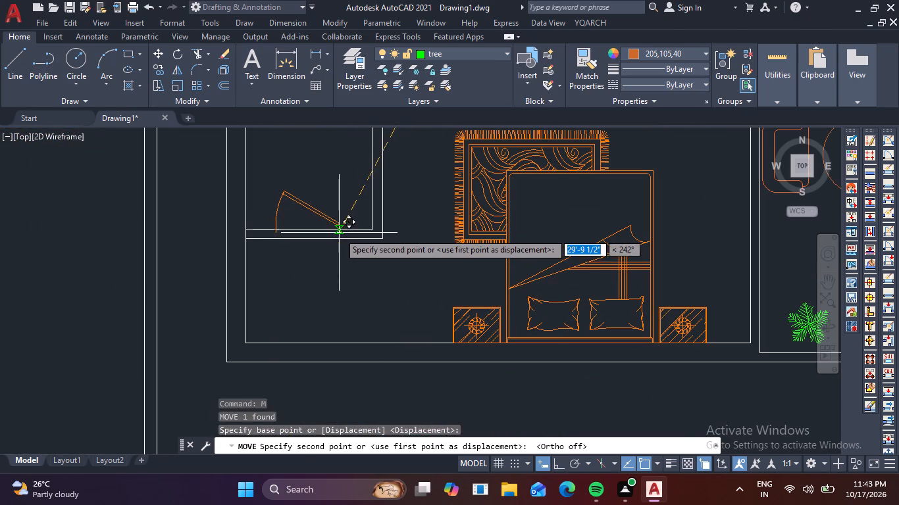
click(336, 238)
key(Escape)
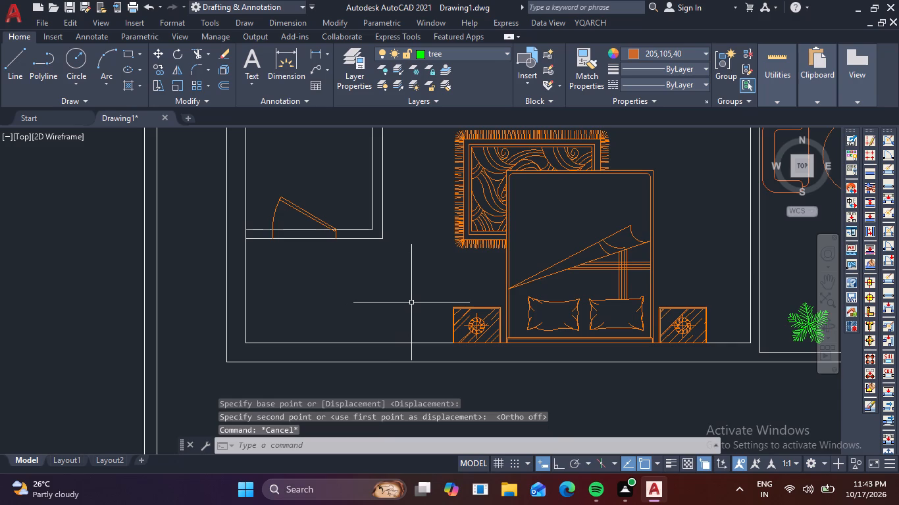
Trim both wall lines across the southwest toilet's door opening, including the stub at the hinge.
text(TR)
key(space)
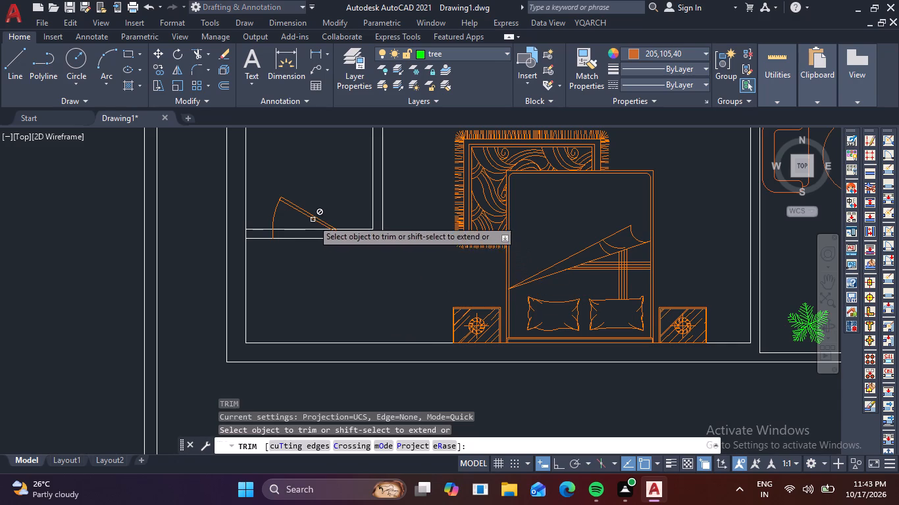
drag(308, 225, 299, 251)
scroll(320, 232, up, 5)
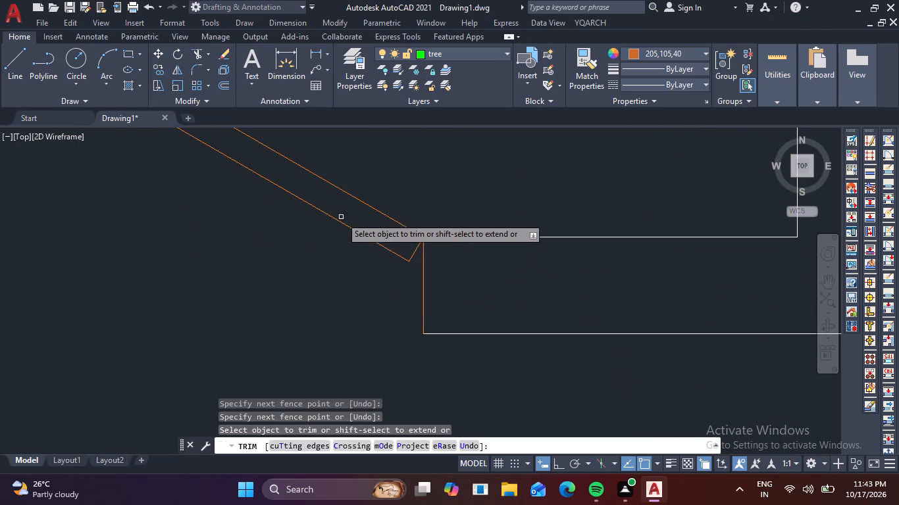
scroll(398, 244, up, 3)
drag(384, 205, 388, 237)
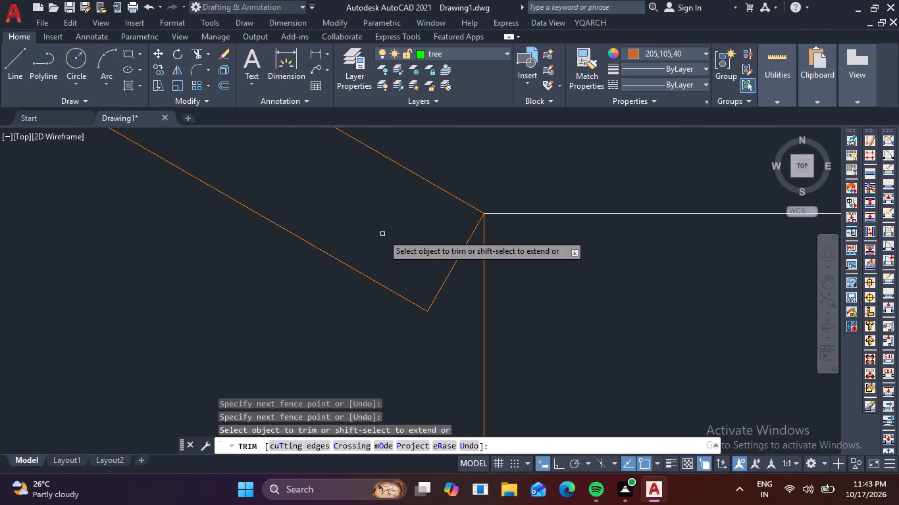
Trim both wall lines across the northeast toilet's door opening, including the stub at the hinge.
scroll(382, 234, down, 5)
scroll(523, 243, down, 4)
scroll(642, 200, down, 3)
middle_drag(647, 199, 632, 211)
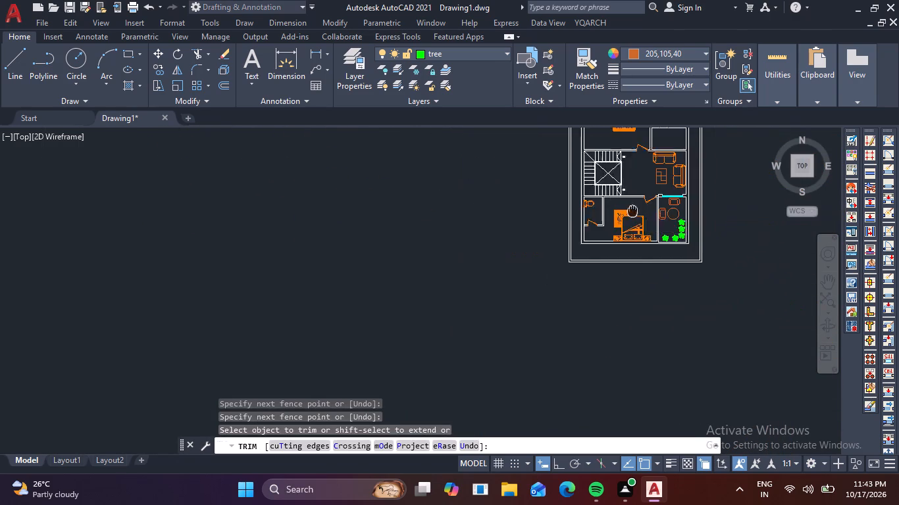
middle_drag(632, 211, 615, 235)
scroll(653, 157, up, 5)
middle_drag(586, 231, 596, 302)
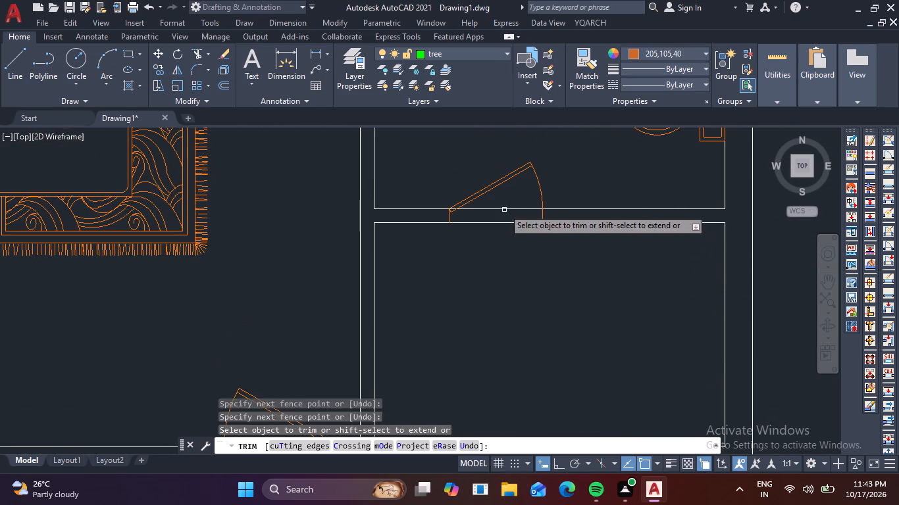
scroll(507, 197, up, 3)
drag(505, 202, 476, 327)
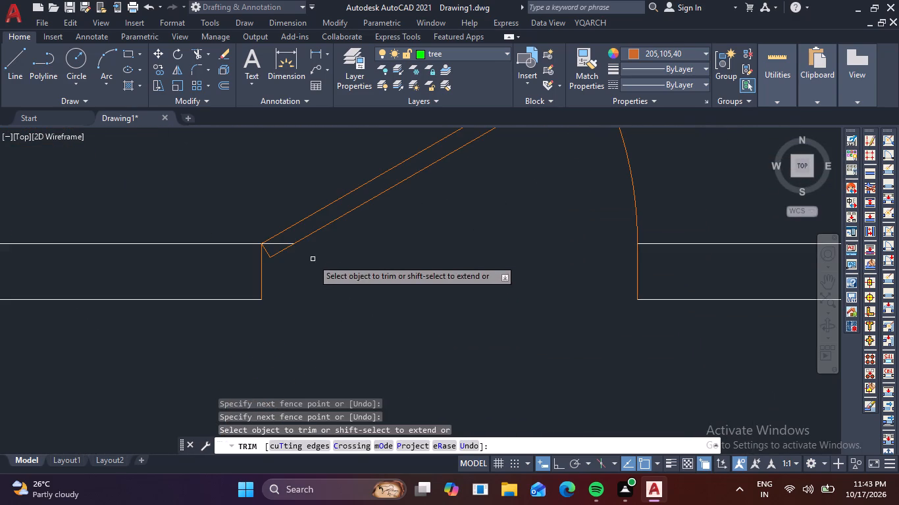
scroll(286, 245, up, 4)
click(276, 236)
click(264, 252)
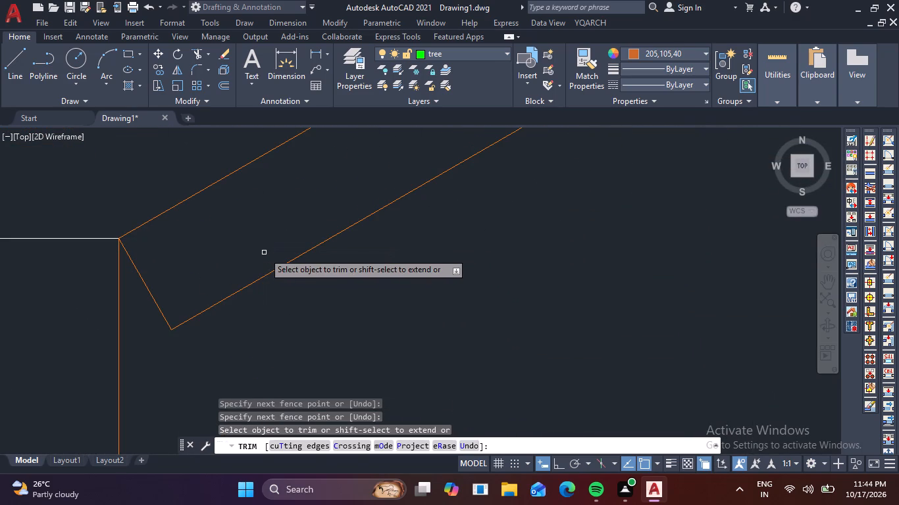
key(Escape)
Set the drawing colour to Blue and draw a vertical line across the thickness of the south exterior wall near its west end.
scroll(376, 318, down, 3)
scroll(515, 340, down, 3)
middle_drag(556, 365, 446, 224)
scroll(424, 212, down, 5)
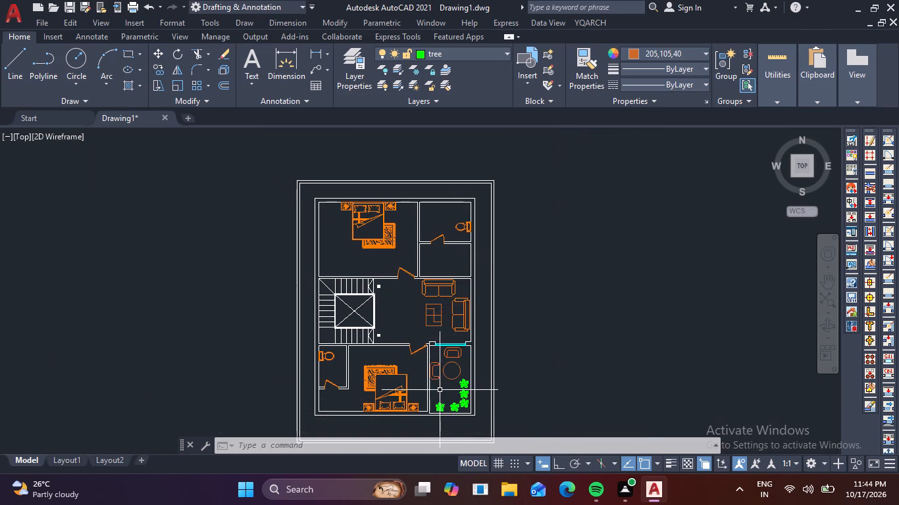
middle_drag(437, 391, 410, 305)
scroll(386, 321, up, 3)
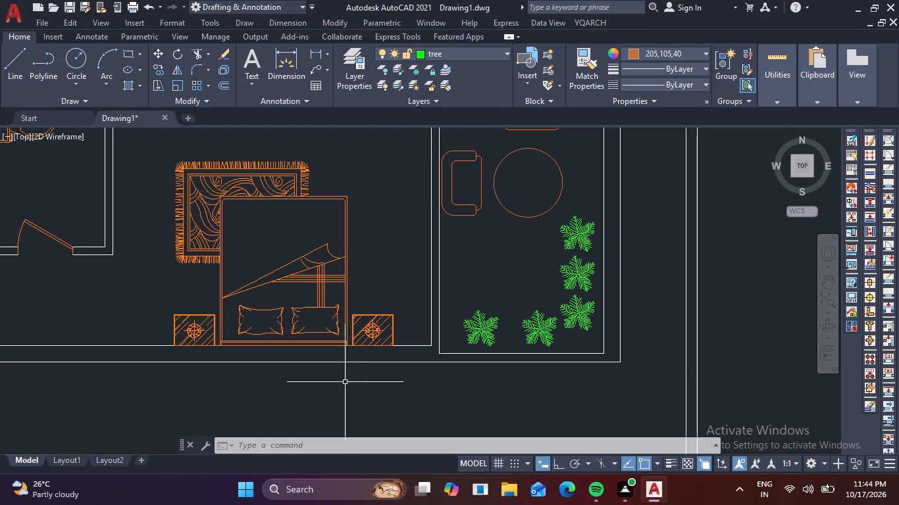
scroll(337, 375, up, 1)
middle_drag(334, 376, 469, 387)
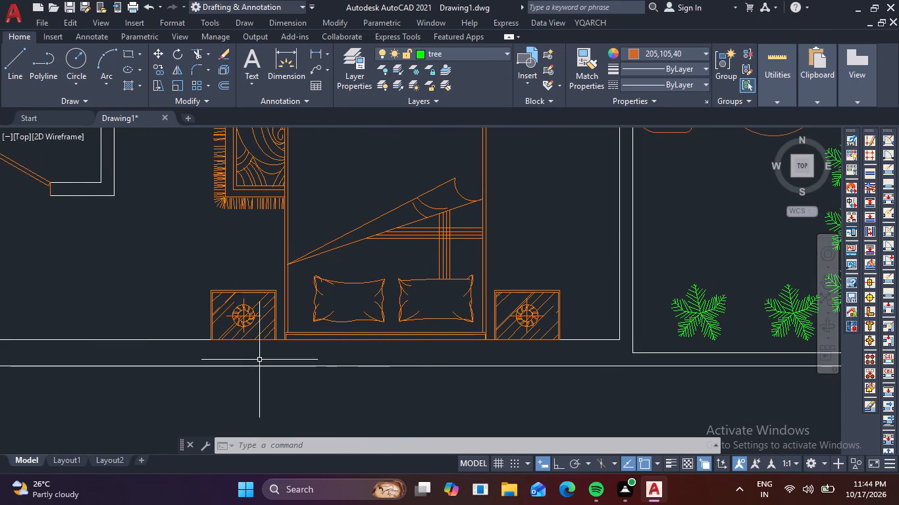
middle_drag(217, 354, 552, 361)
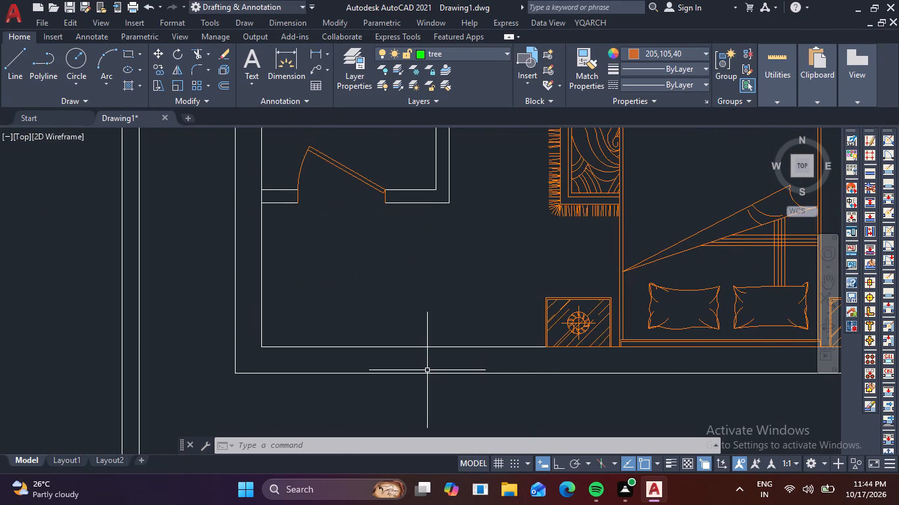
click(707, 50)
click(681, 190)
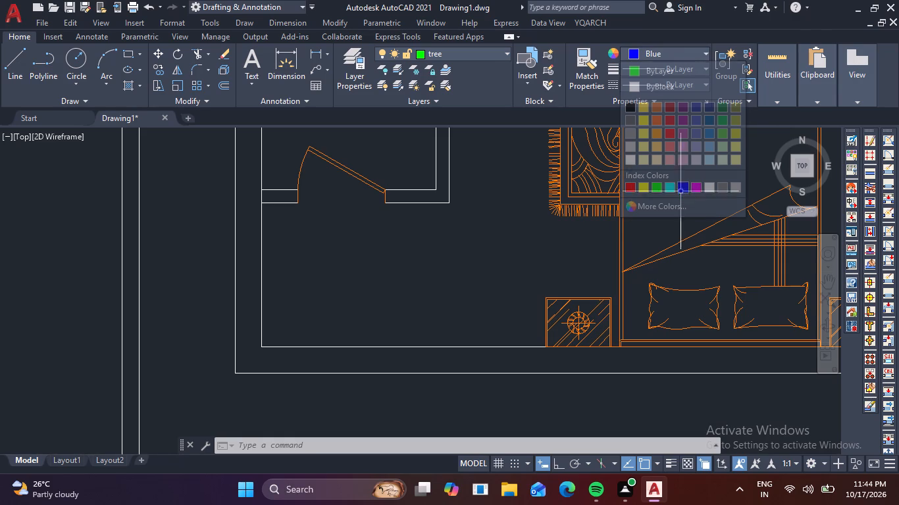
key(l)
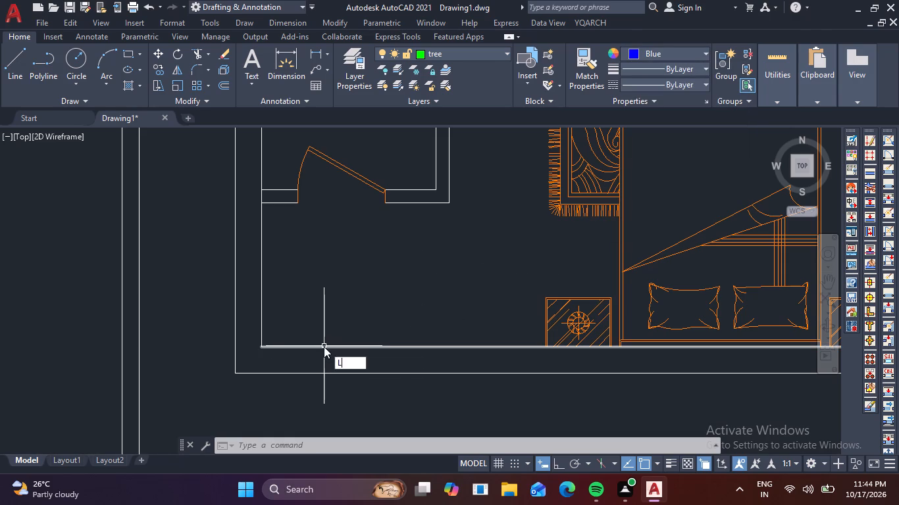
key(space)
click(317, 345)
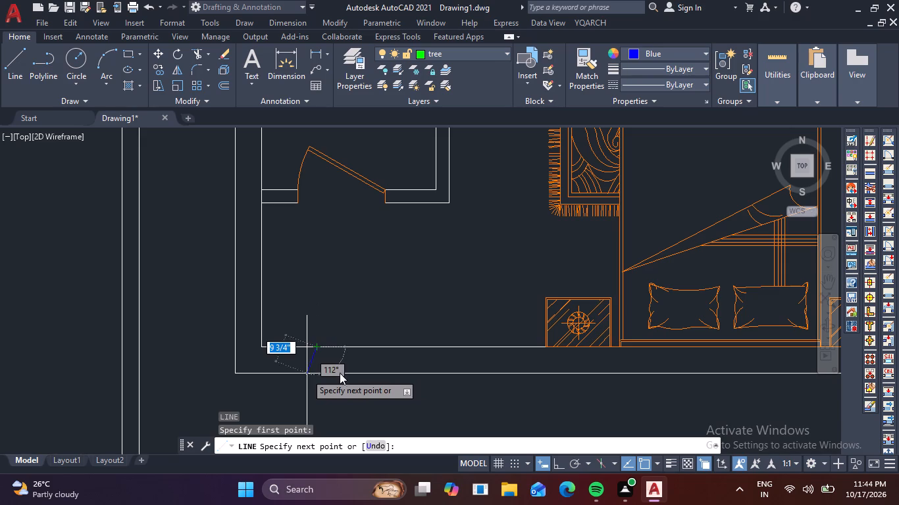
key(F8)
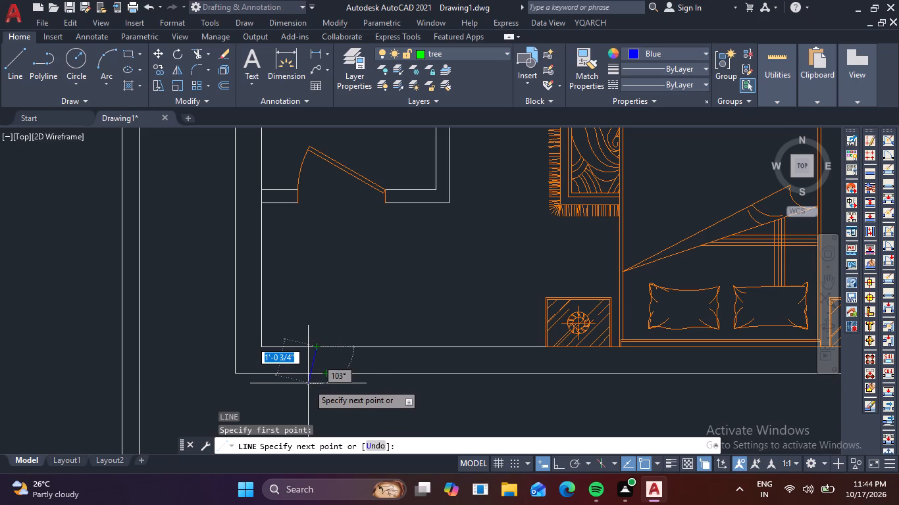
click(318, 375)
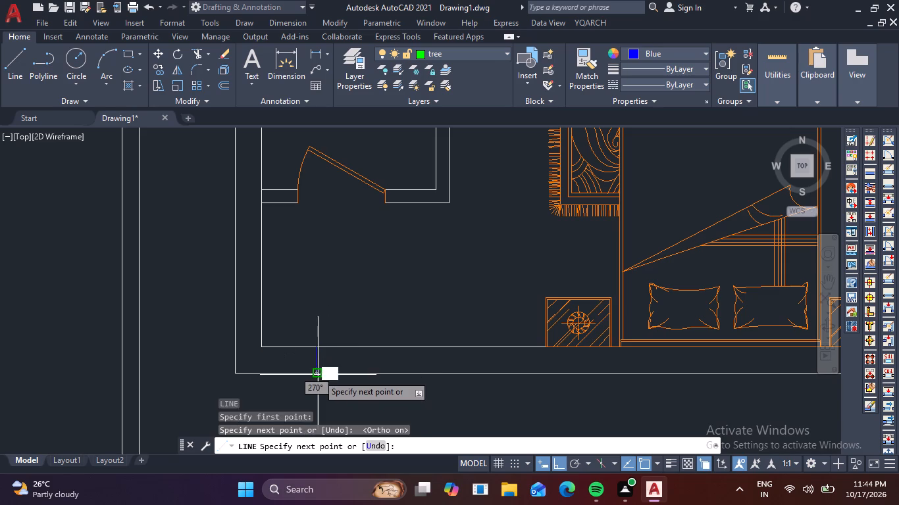
key(space)
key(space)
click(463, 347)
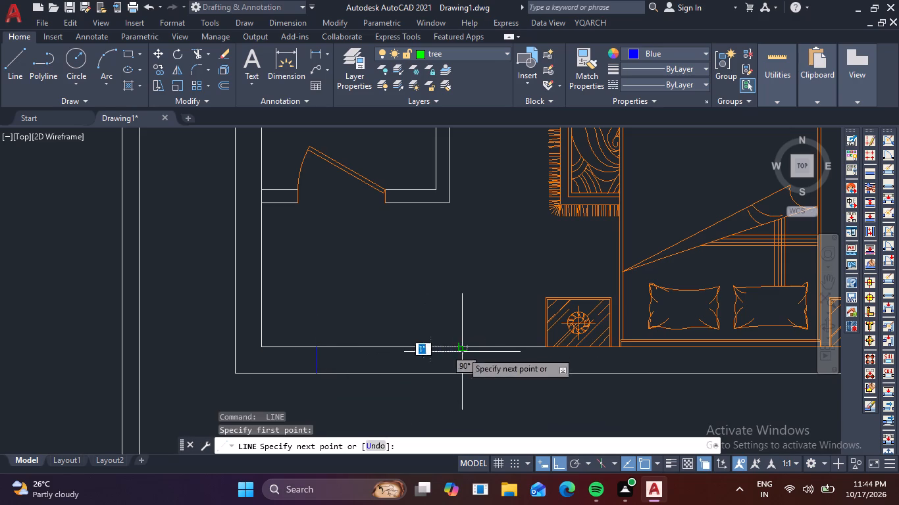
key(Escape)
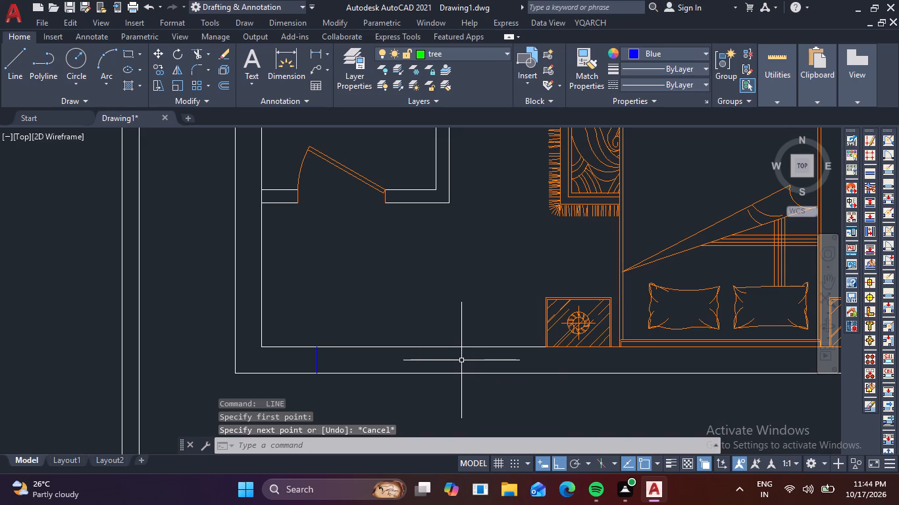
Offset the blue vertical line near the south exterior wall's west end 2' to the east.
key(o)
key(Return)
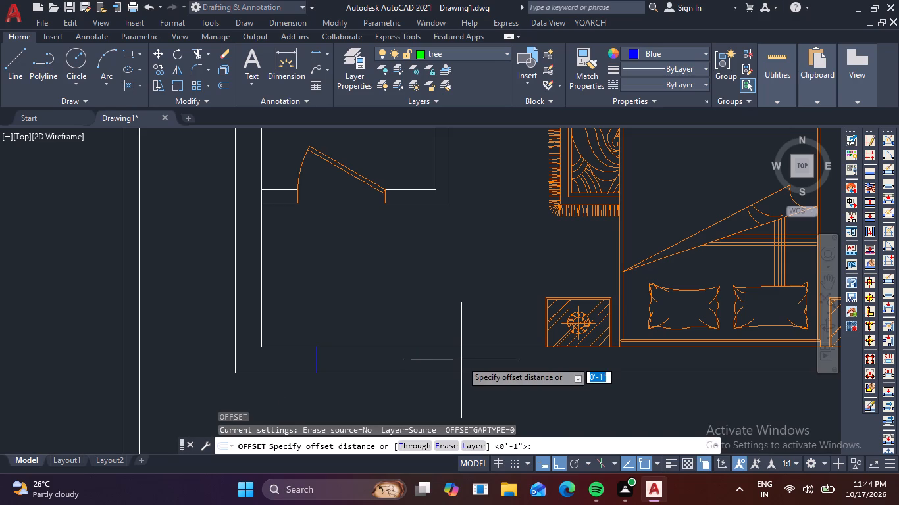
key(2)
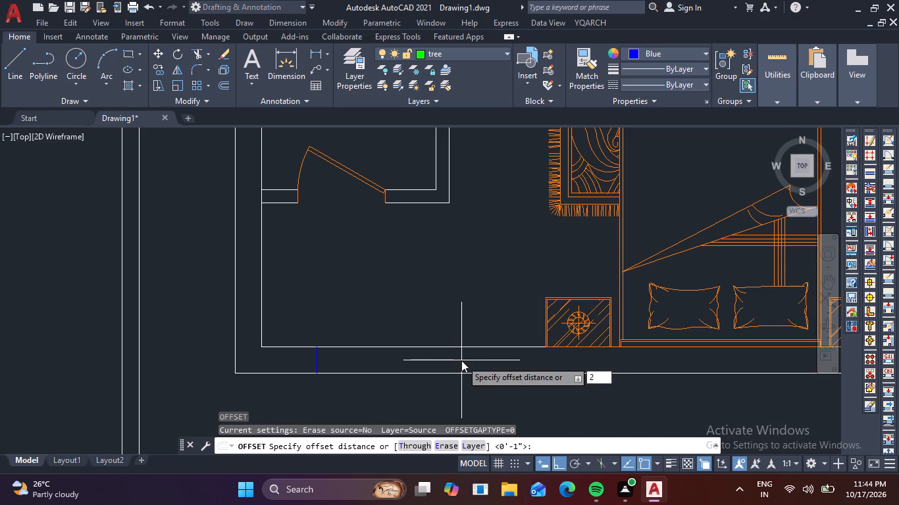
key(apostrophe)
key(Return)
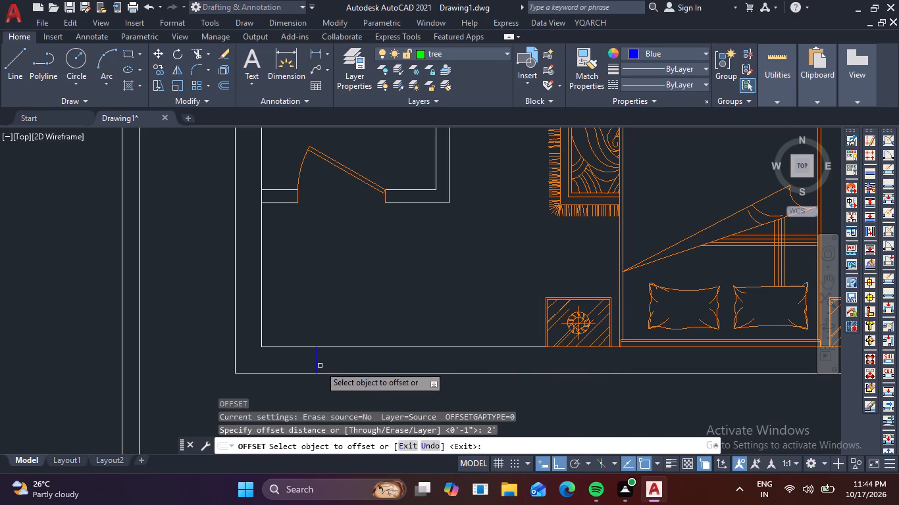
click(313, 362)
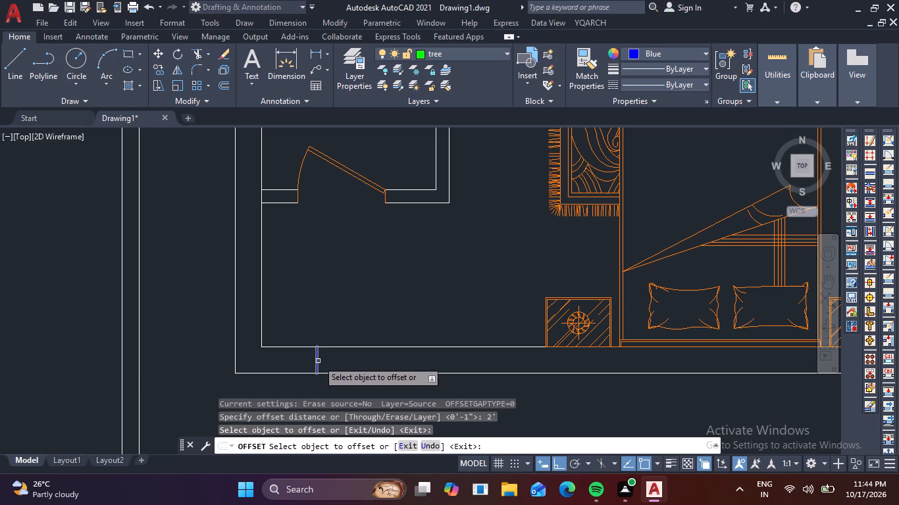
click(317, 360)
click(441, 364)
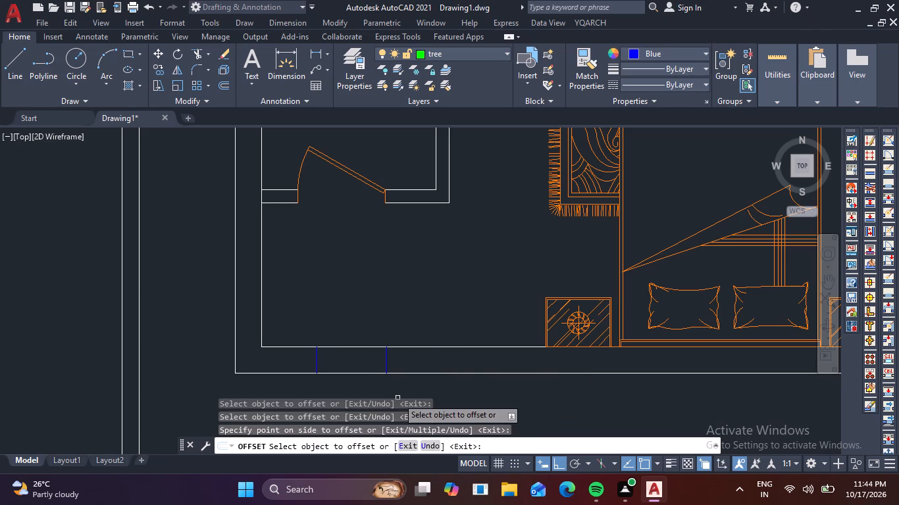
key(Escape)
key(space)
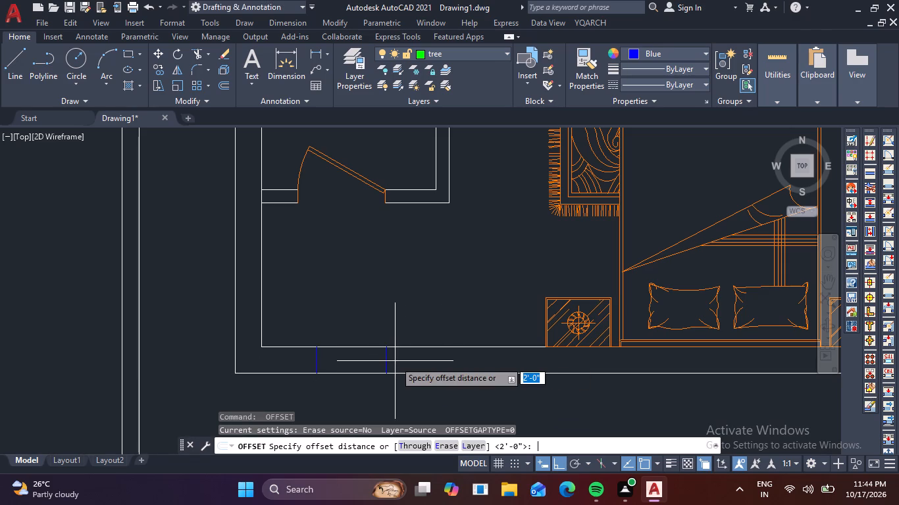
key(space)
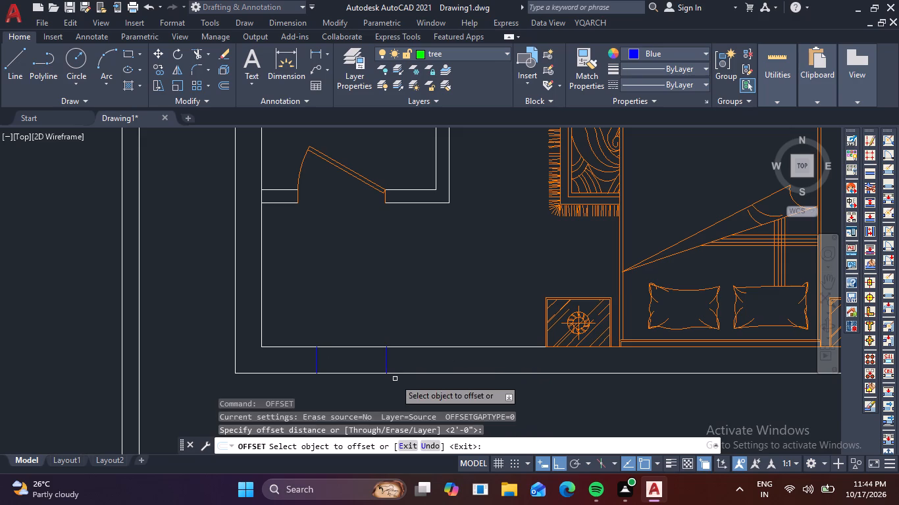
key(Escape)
Erase both blue vertical lines in the south exterior wall near its west end.
click(415, 361)
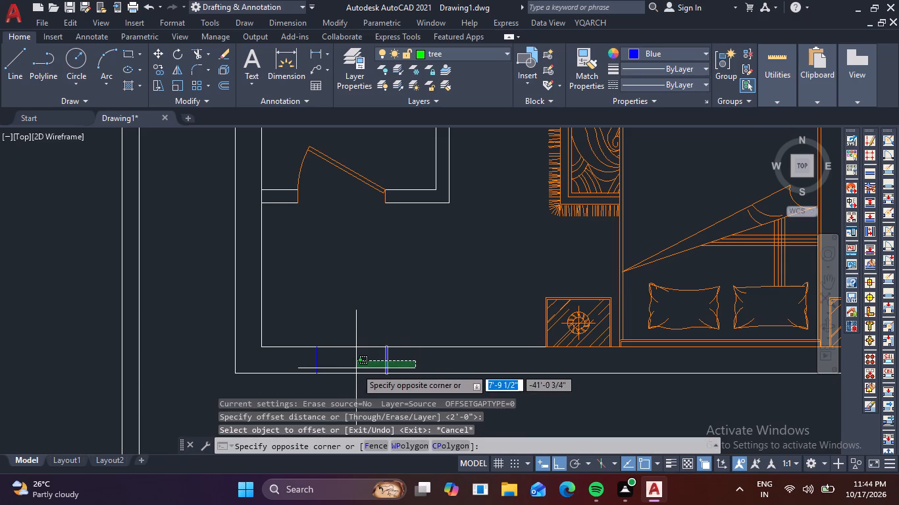
click(307, 360)
key(Delete)
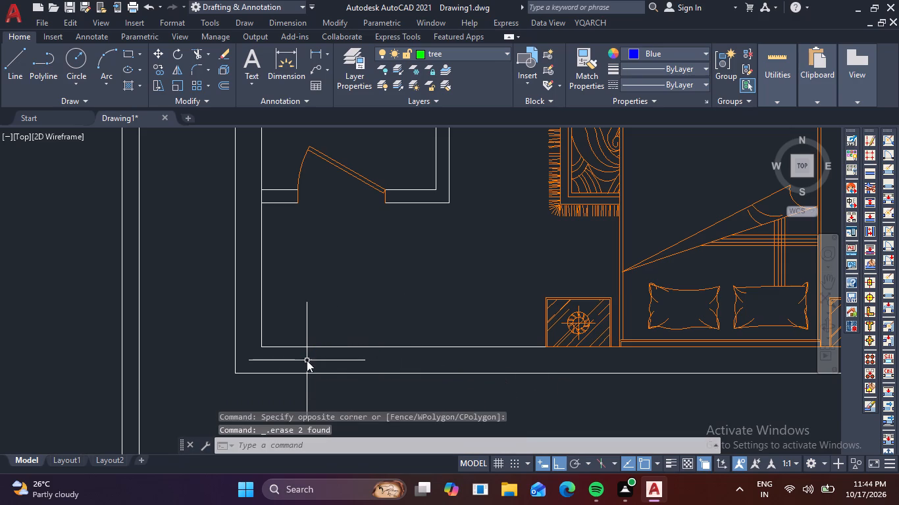
Draw a blue vertical line across the thickness of the south exterior wall, a little west of the bedside table.
key(l)
key(space)
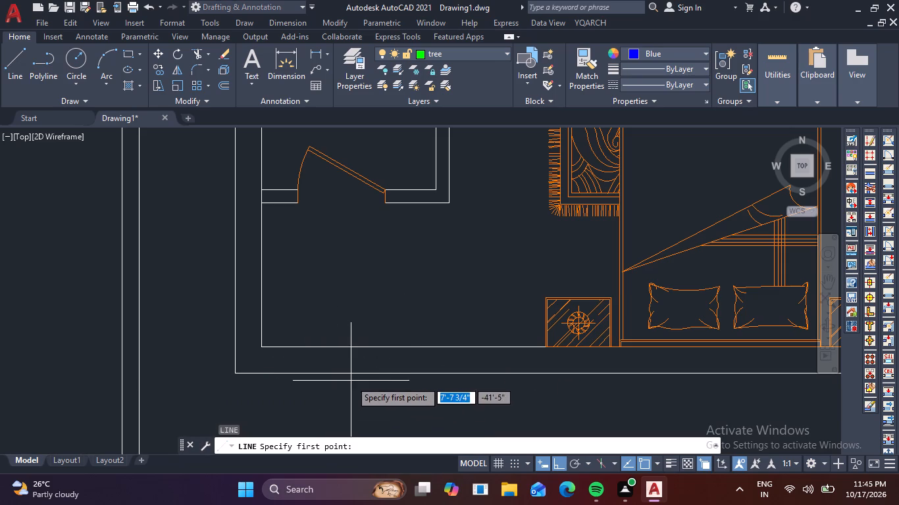
scroll(351, 373, up, 2)
scroll(492, 339, down, 2)
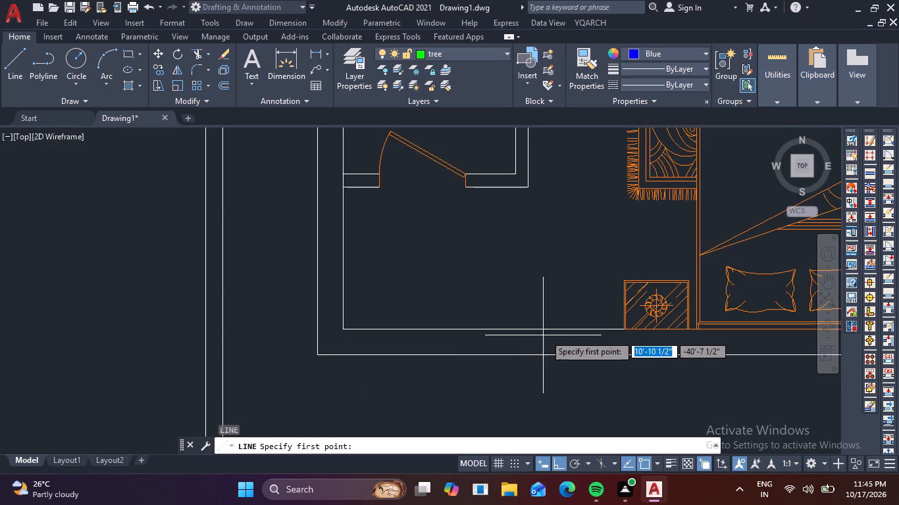
click(551, 331)
click(549, 358)
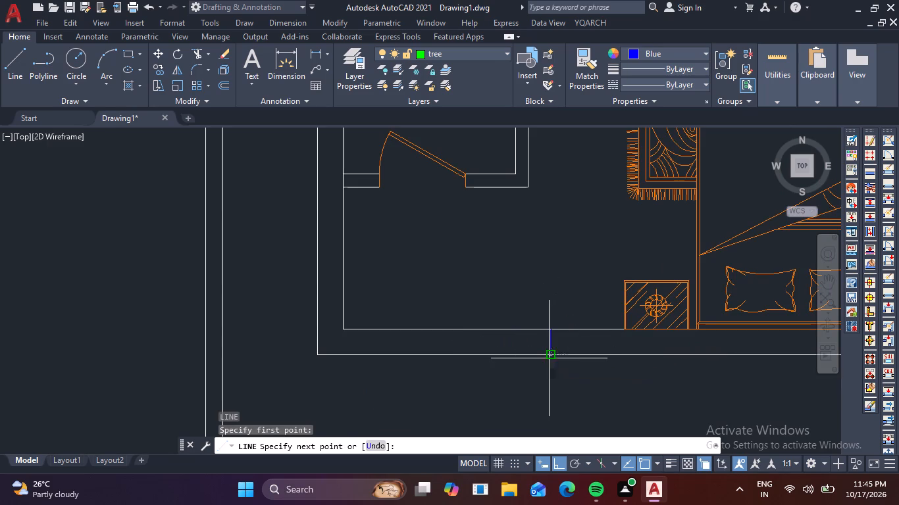
key(space)
Offset the blue vertical line in the south exterior wall 3' to the east to mark the opening's other side.
text(O 3')
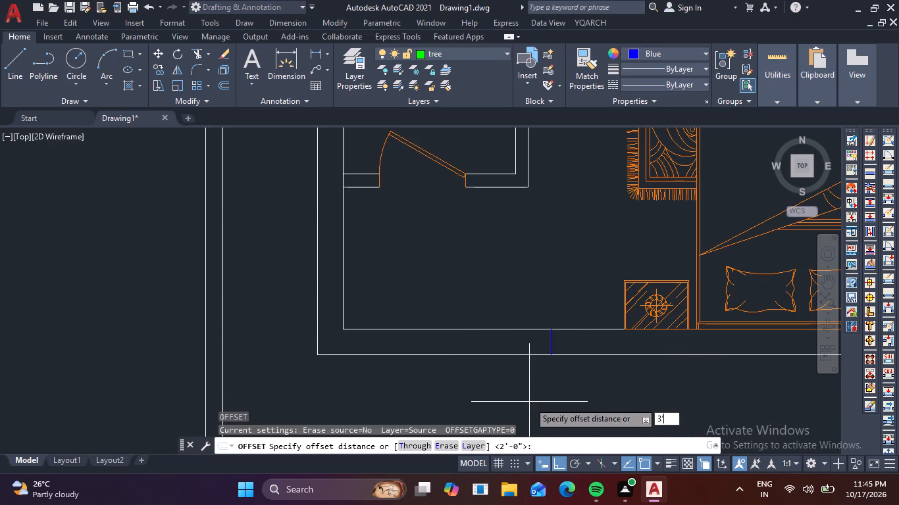
key(Return)
click(550, 350)
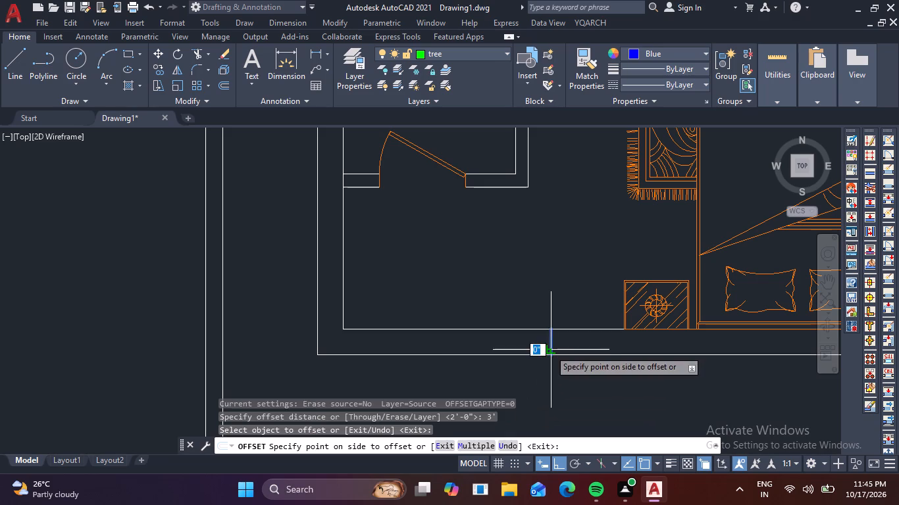
click(775, 325)
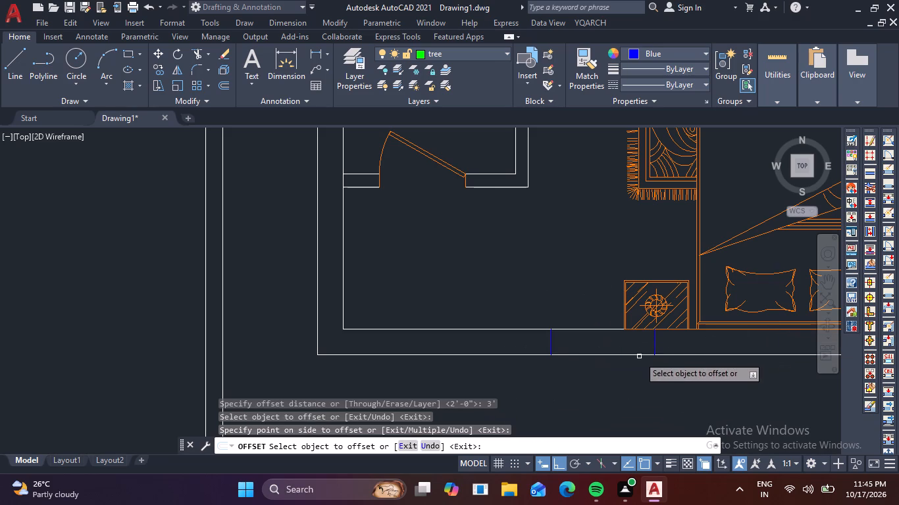
Offset both blue side lines of the south wall opening 2" inward.
scroll(617, 359, up, 2)
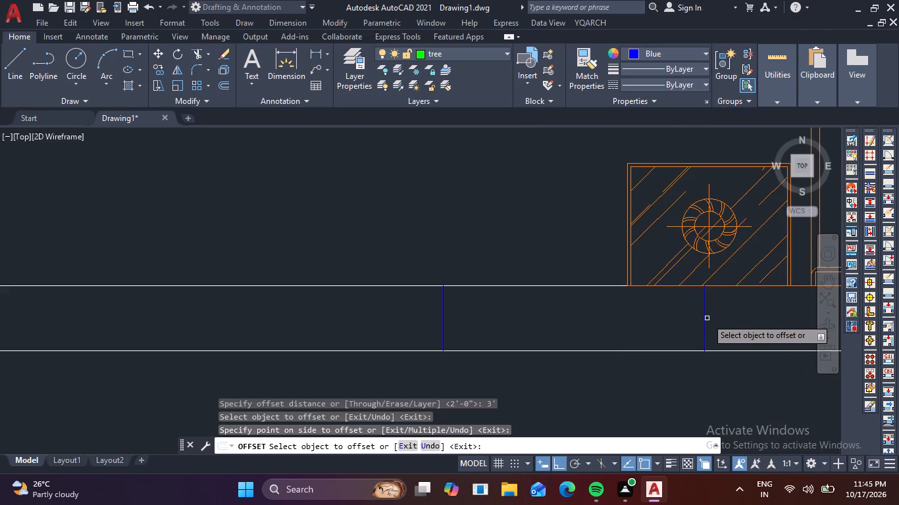
click(707, 318)
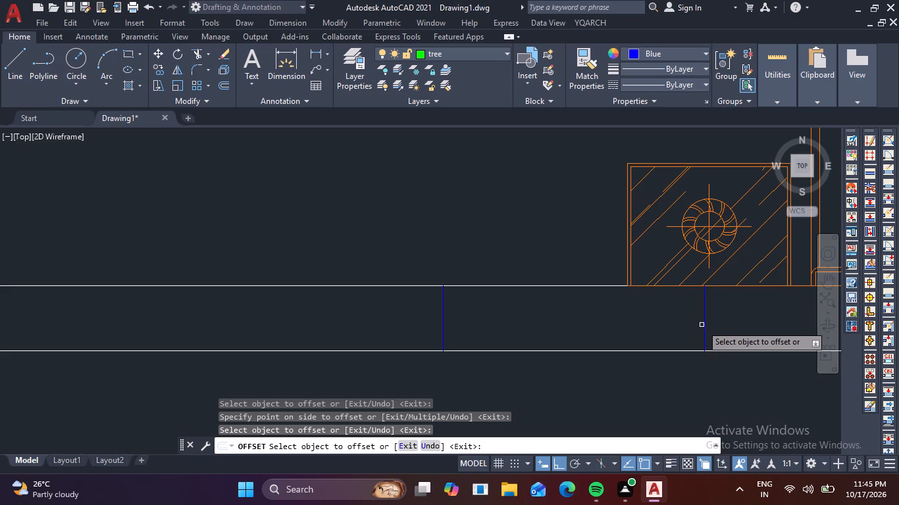
click(704, 322)
key(2)
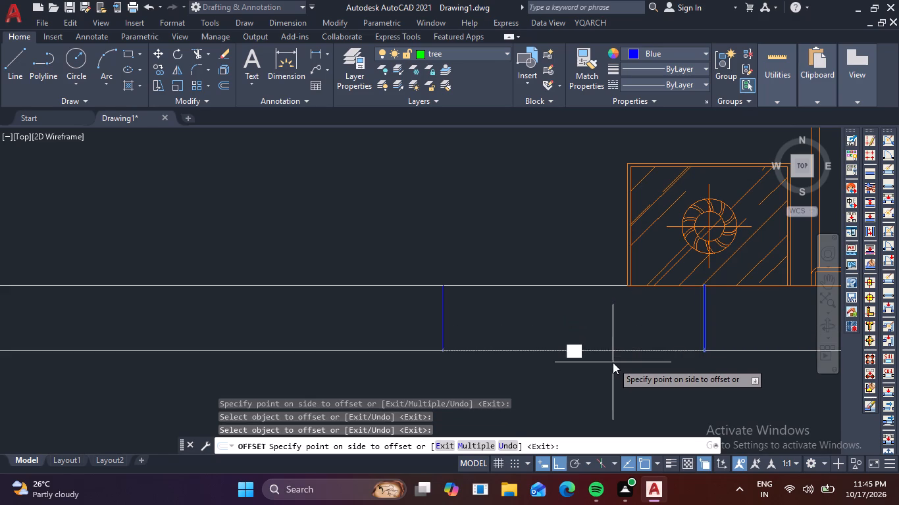
key(Return)
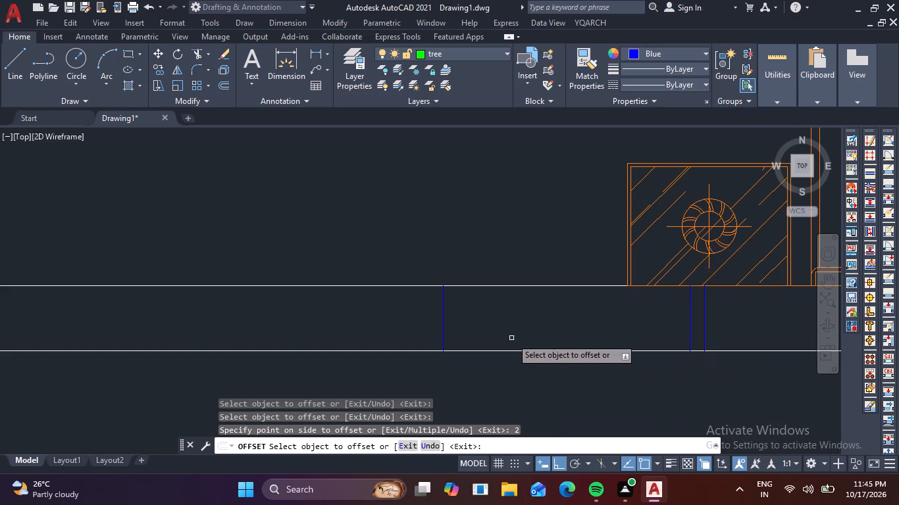
click(442, 321)
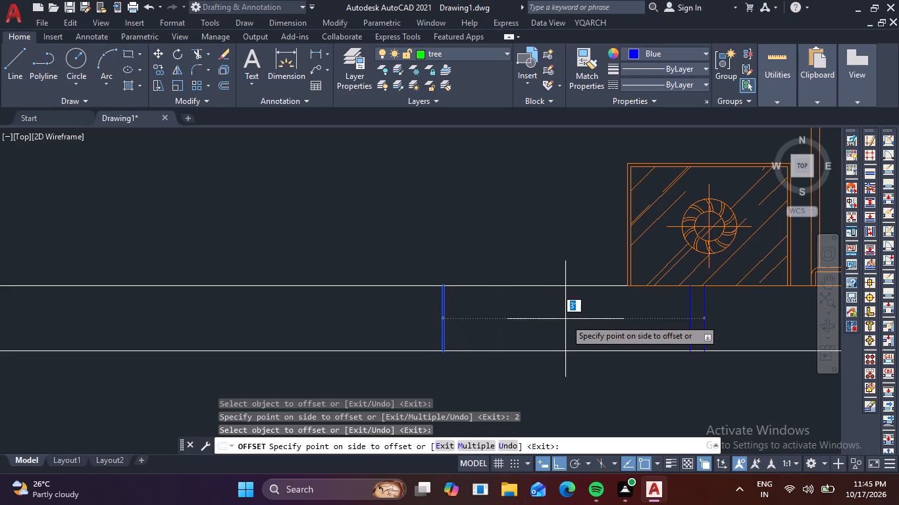
key(2)
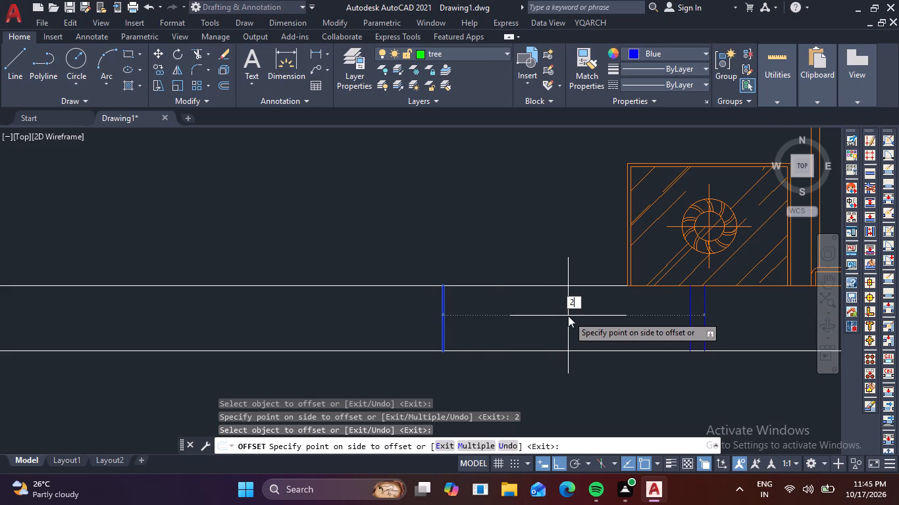
key(Return)
key(Escape)
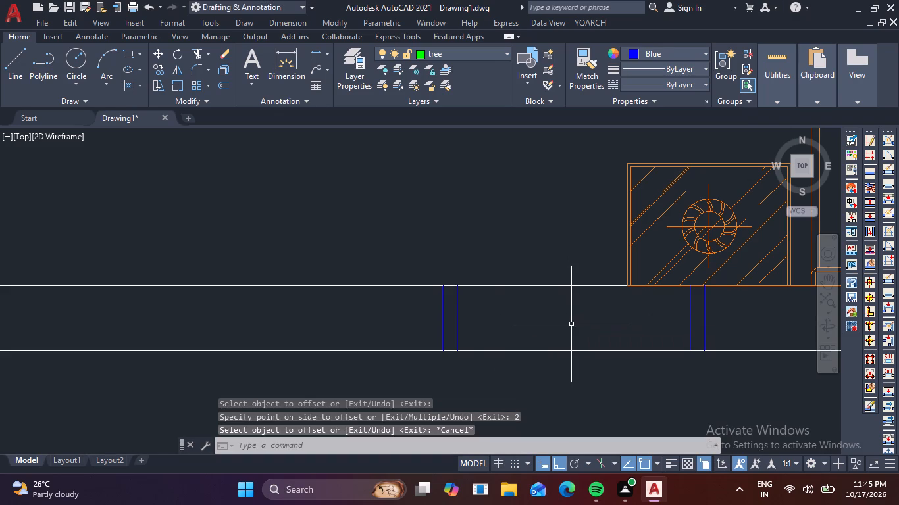
Draw a horizontal line along the middle of the south wall opening and extend it so it spans both outer side lines.
key(l)
key(space)
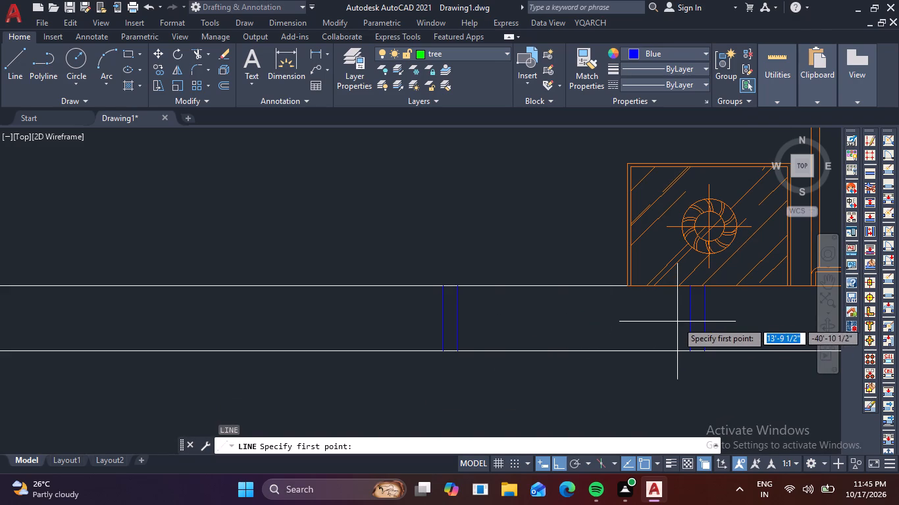
click(686, 316)
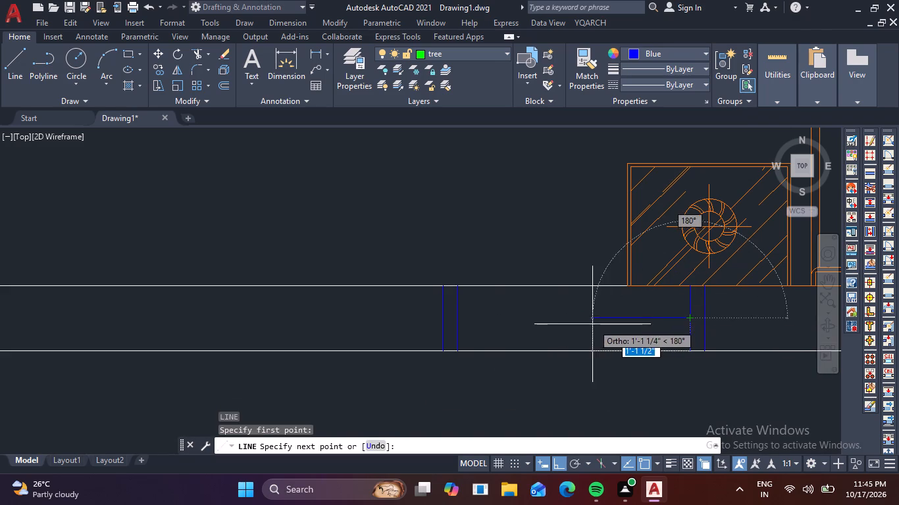
click(440, 316)
key(Escape)
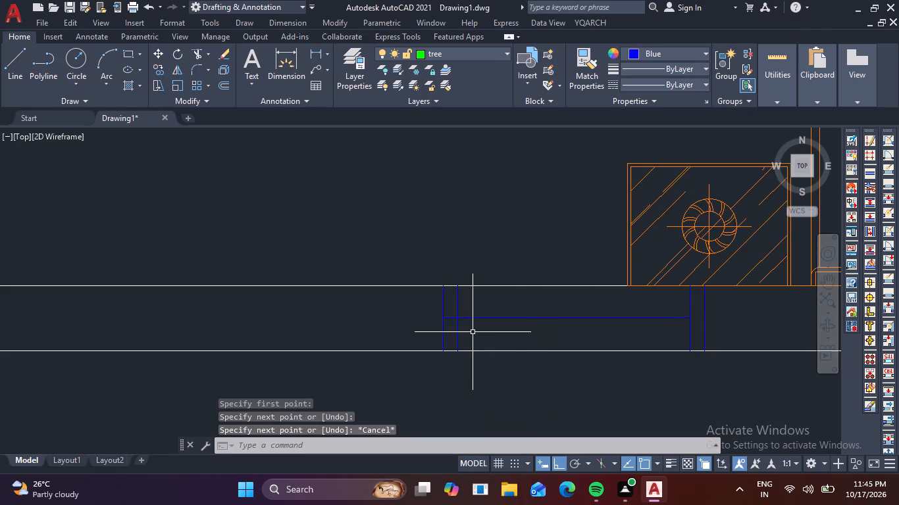
text(EX)
key(space)
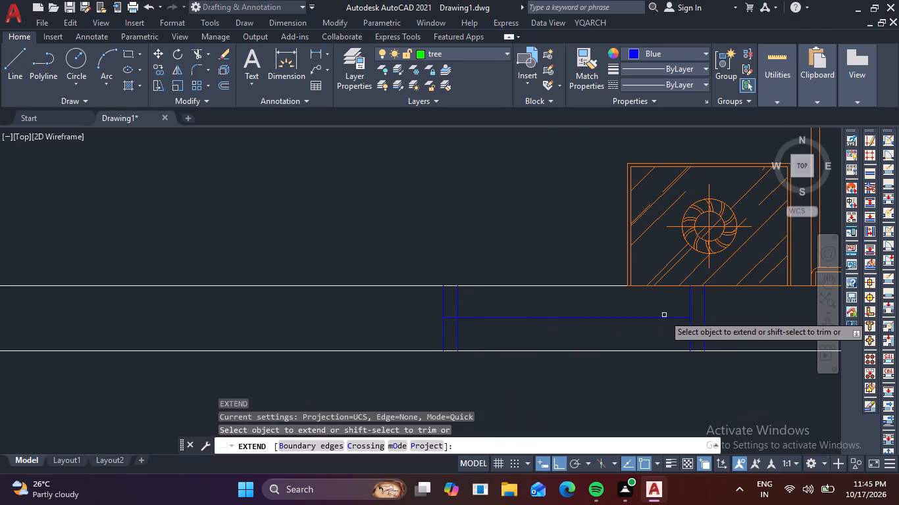
click(681, 320)
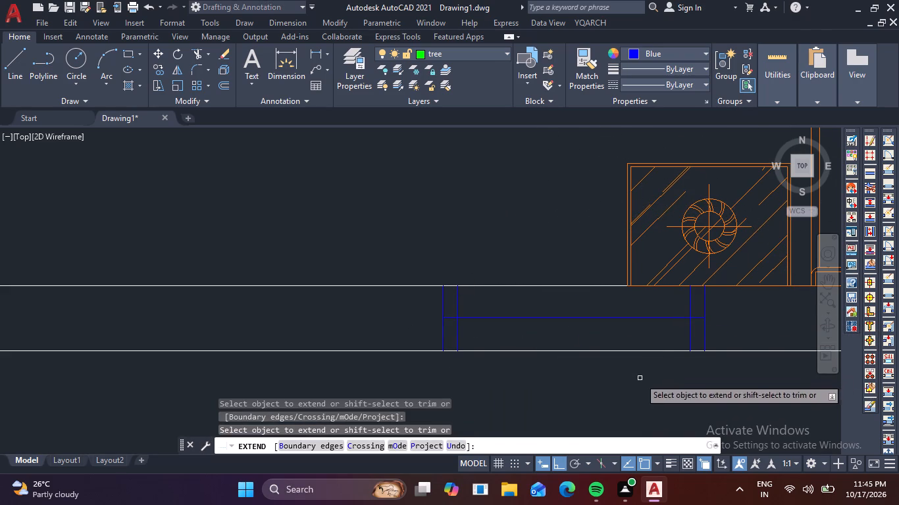
key(Escape)
Trim off the halves of both inner vertical lines that lie south of the opening's horizontal centre line.
text(TR)
key(space)
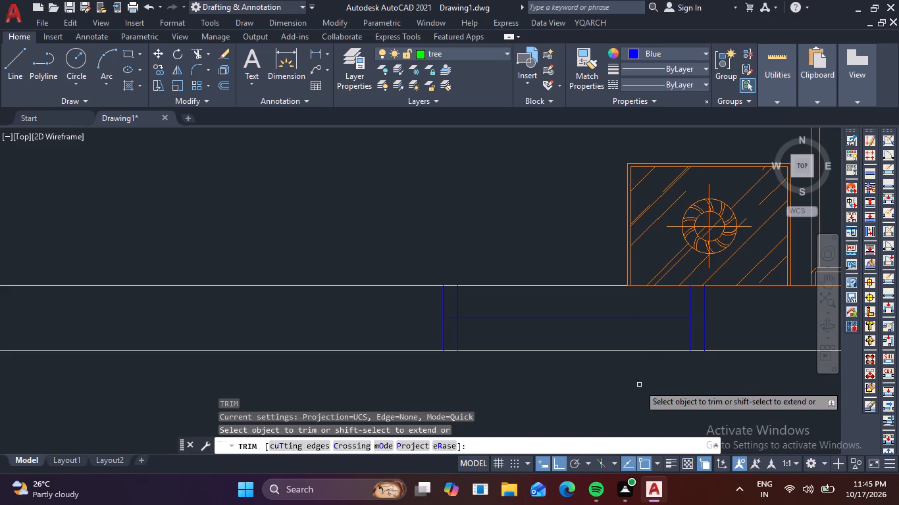
click(690, 334)
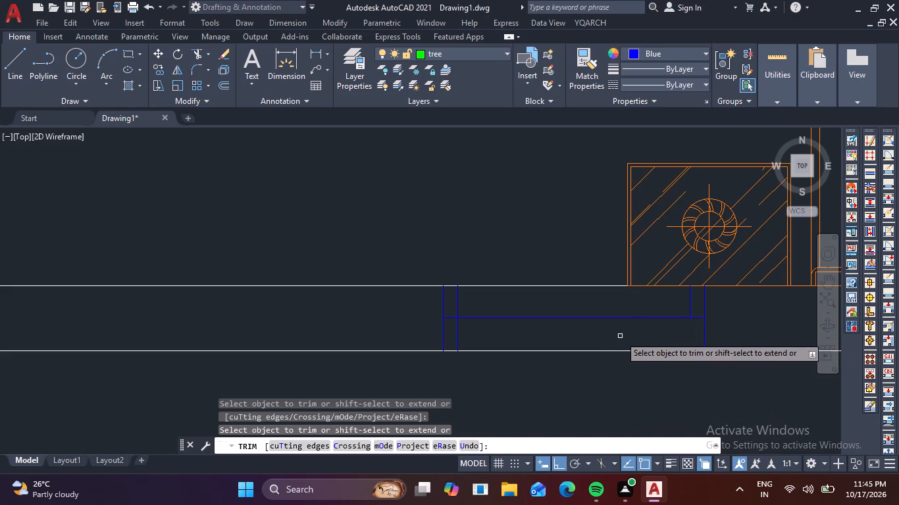
click(456, 337)
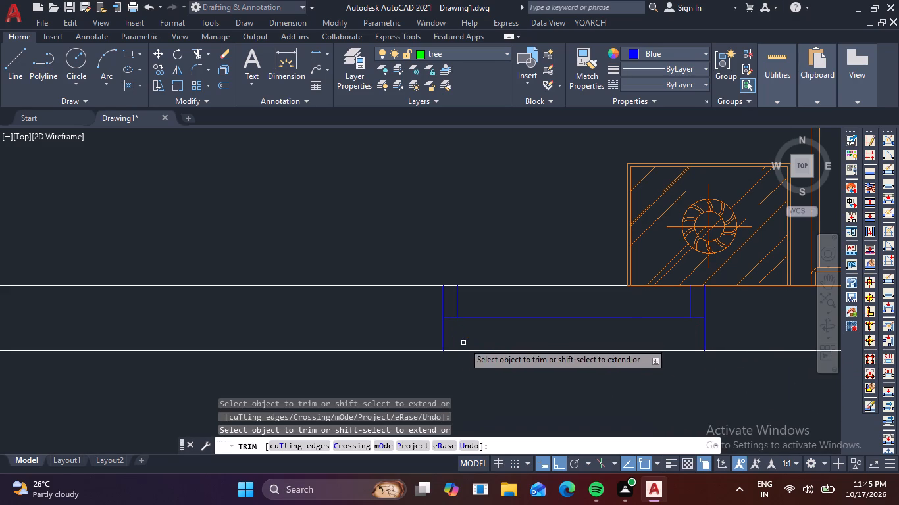
key(Escape)
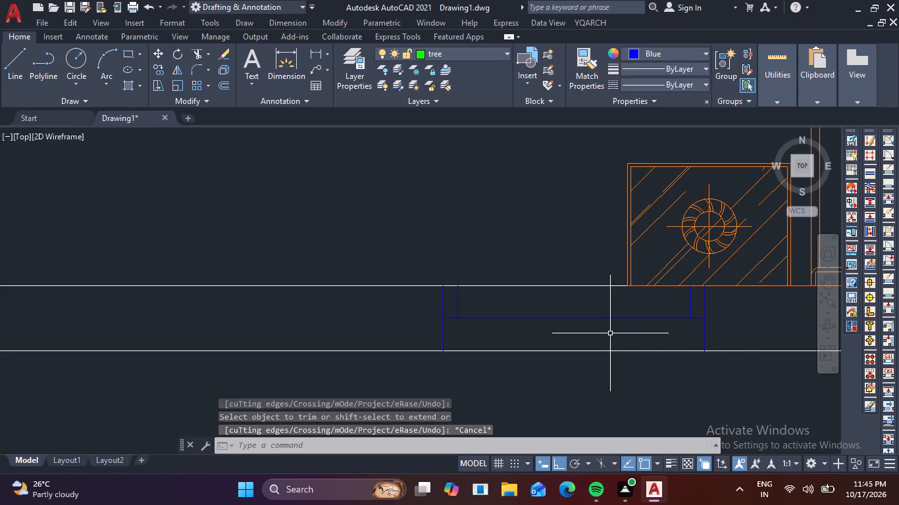
Offset the opening's horizontal centre line 2" to the north.
key(o)
key(Return)
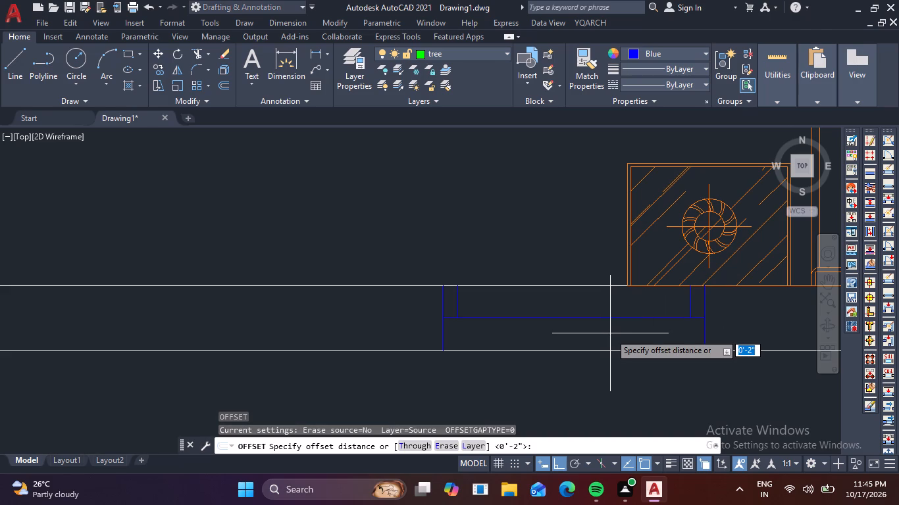
key(space)
click(612, 320)
click(605, 306)
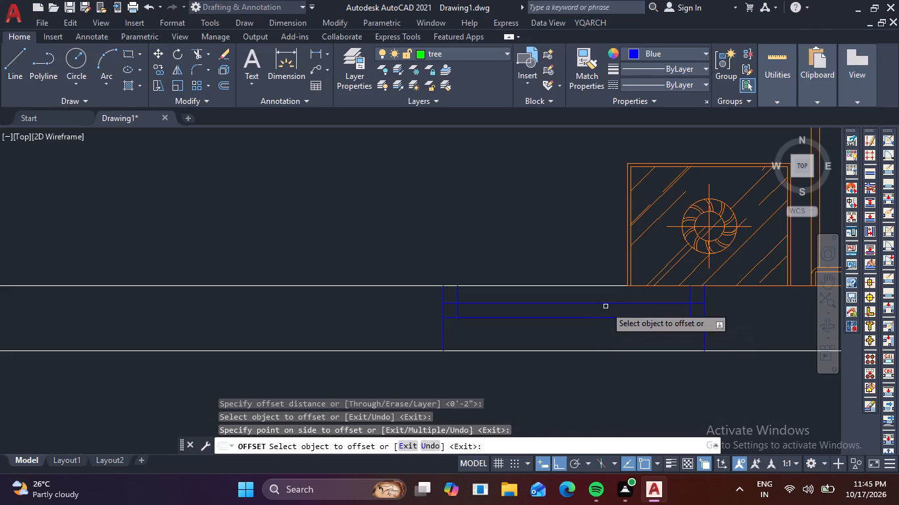
key(Escape)
Trim off both ends of the upper horizontal line that extend beyond the inner vertical lines of the south window.
key(t)
key(r)
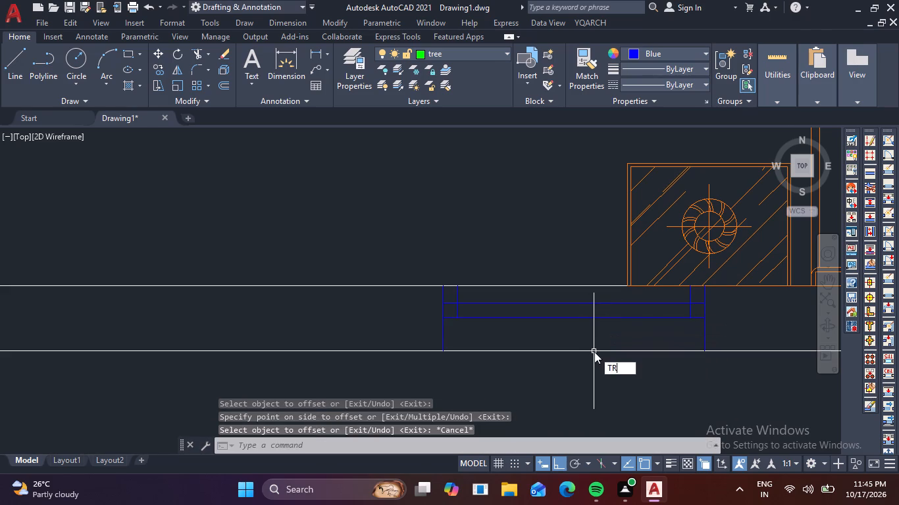
key(space)
scroll(443, 309, up, 2)
drag(453, 288, 453, 308)
scroll(466, 310, down, 4)
scroll(556, 316, up, 5)
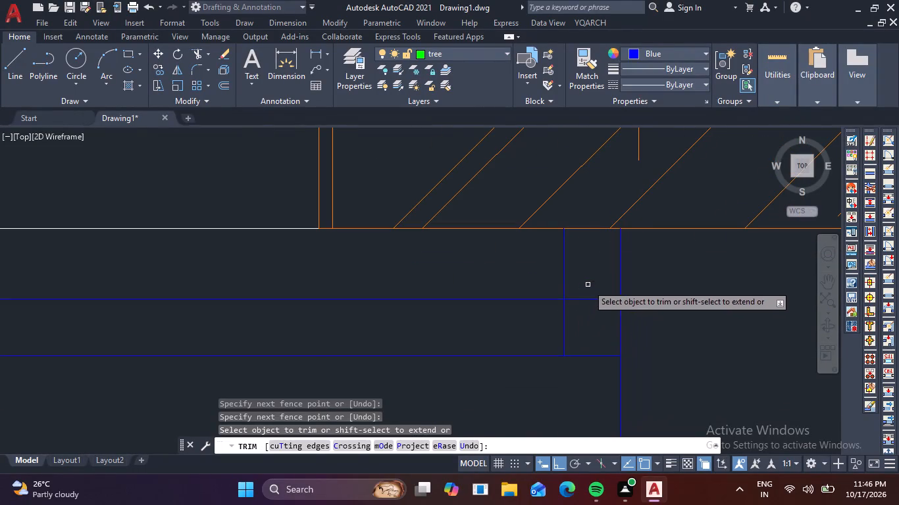
drag(588, 285, 590, 308)
key(Escape)
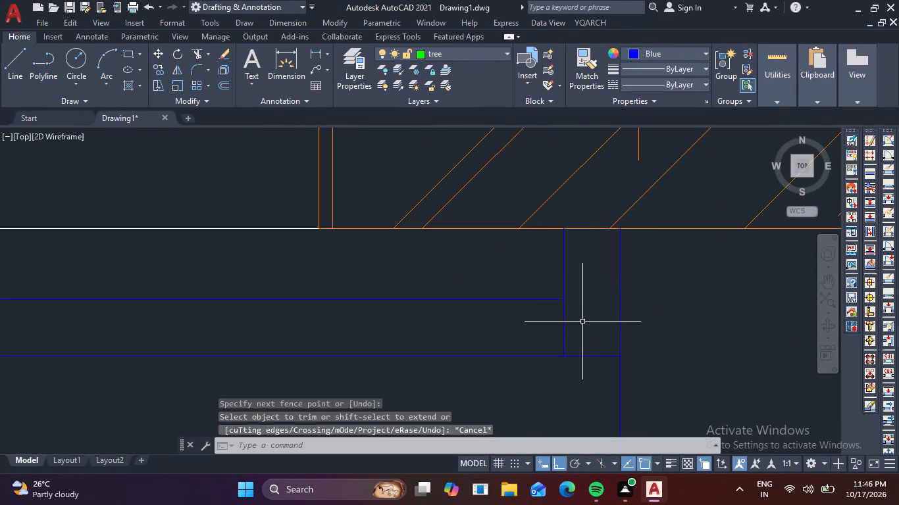
Copy the complete south wall window to the empty area west of the floor plan.
scroll(581, 325, down, 3)
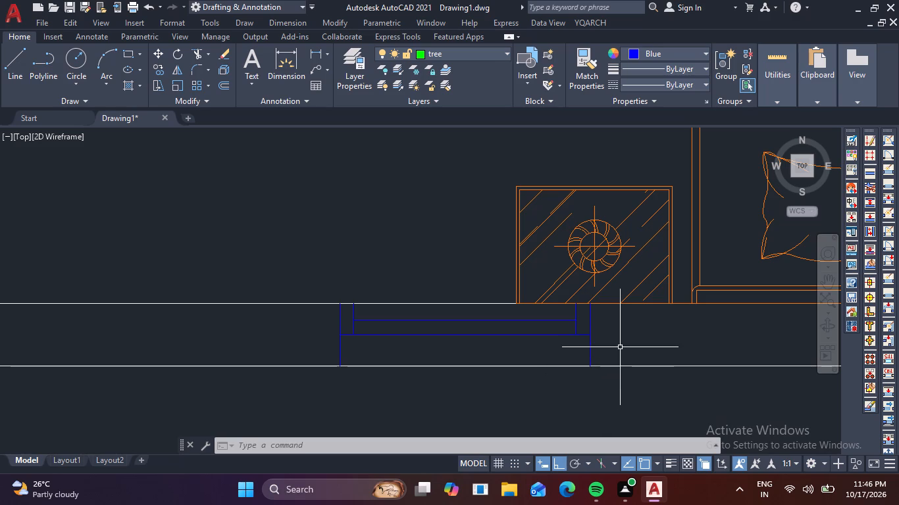
click(617, 354)
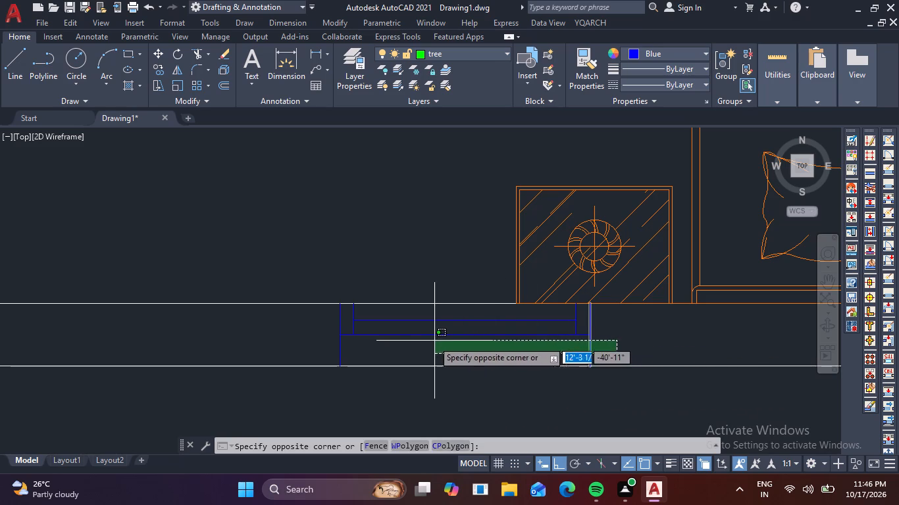
click(295, 312)
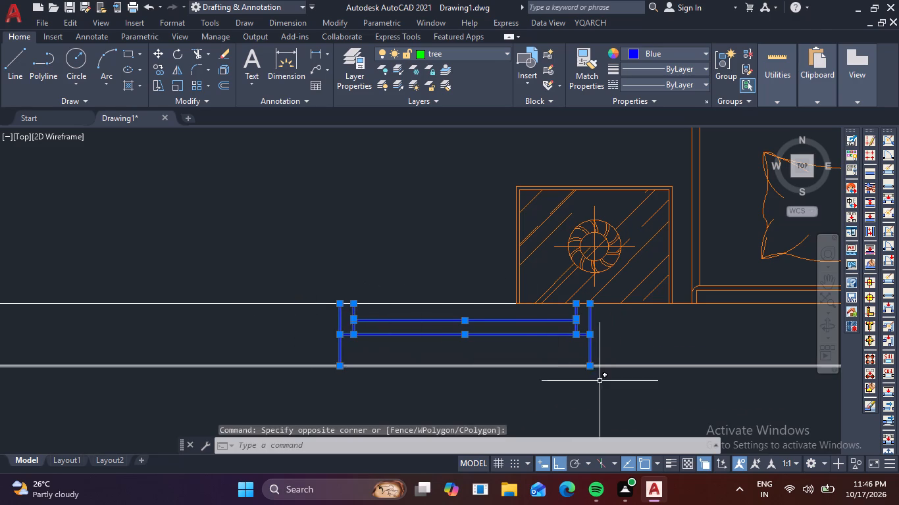
text(CO)
key(space)
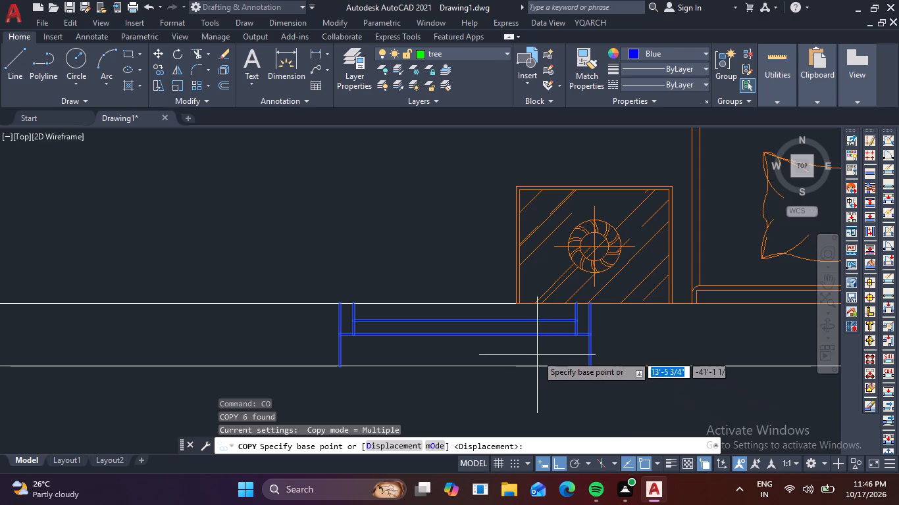
click(587, 368)
scroll(490, 393, down, 2)
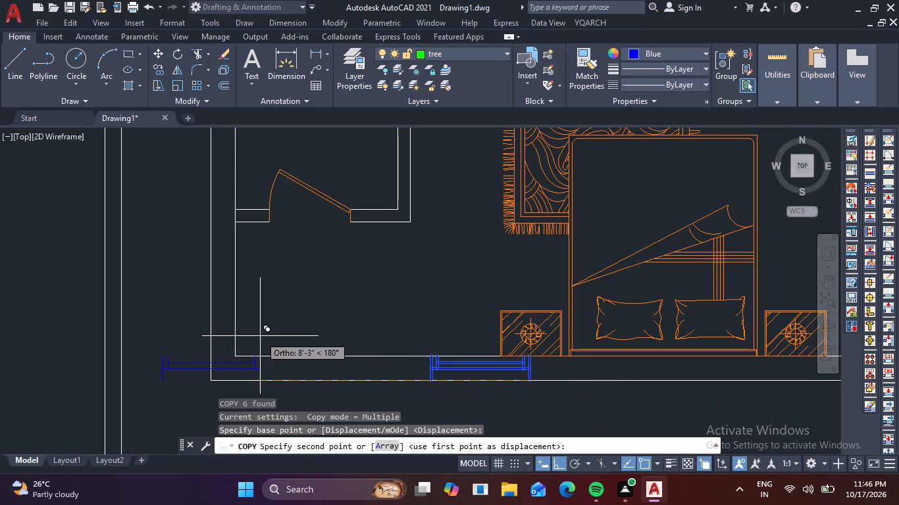
key(F8)
scroll(240, 327, down, 2)
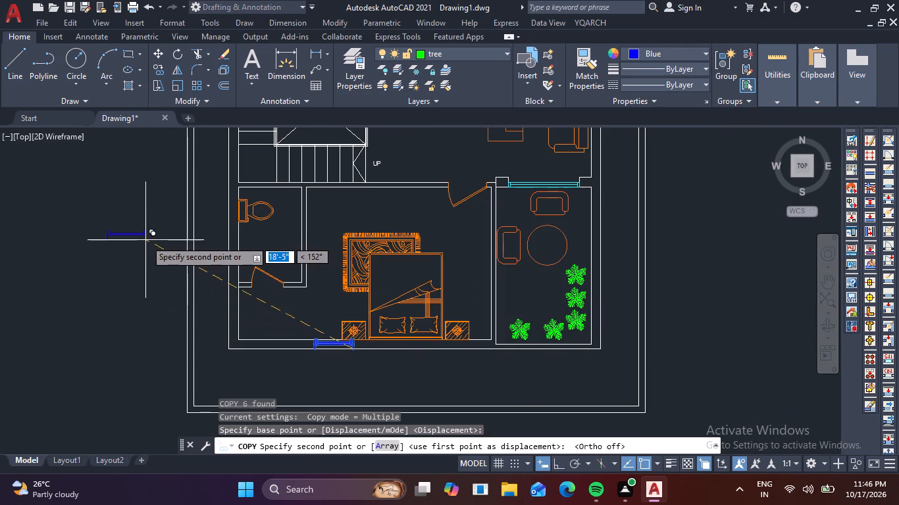
middle_drag(145, 240, 169, 324)
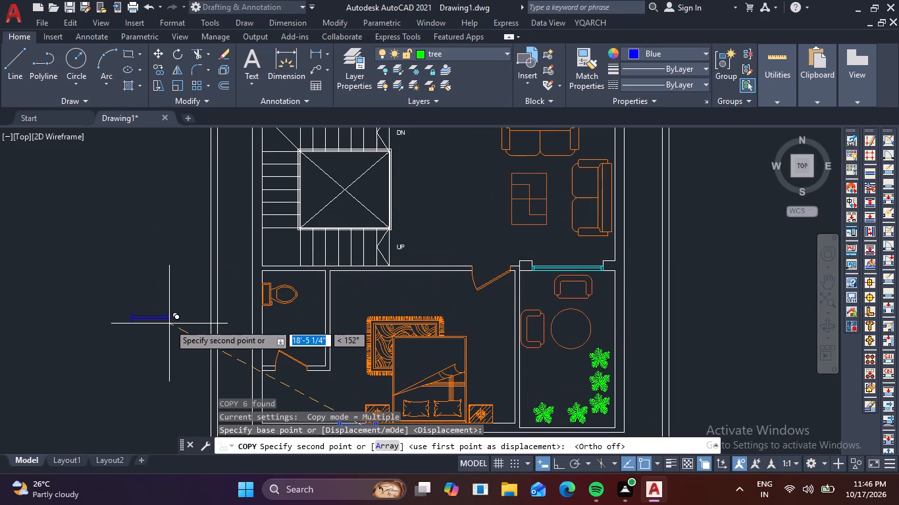
scroll(155, 254, down, 1)
middle_drag(168, 267, 220, 356)
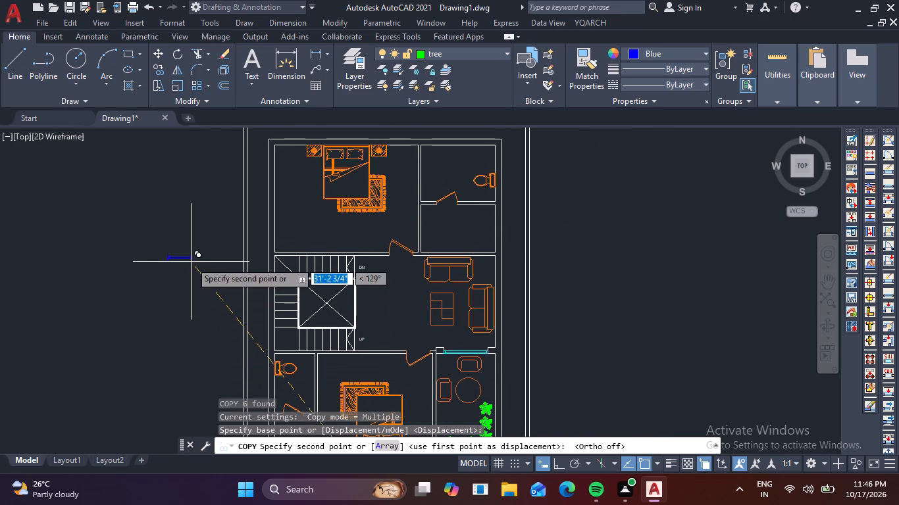
click(191, 262)
key(Escape)
Rotate the window copy west of the plan a quarter turn so that it stands vertically.
scroll(202, 268, up, 2)
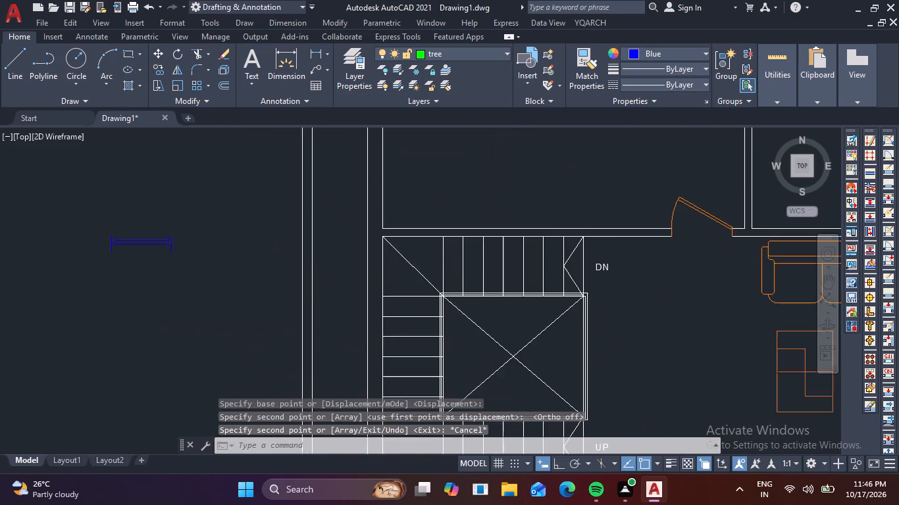
scroll(202, 268, up, 1)
click(183, 262)
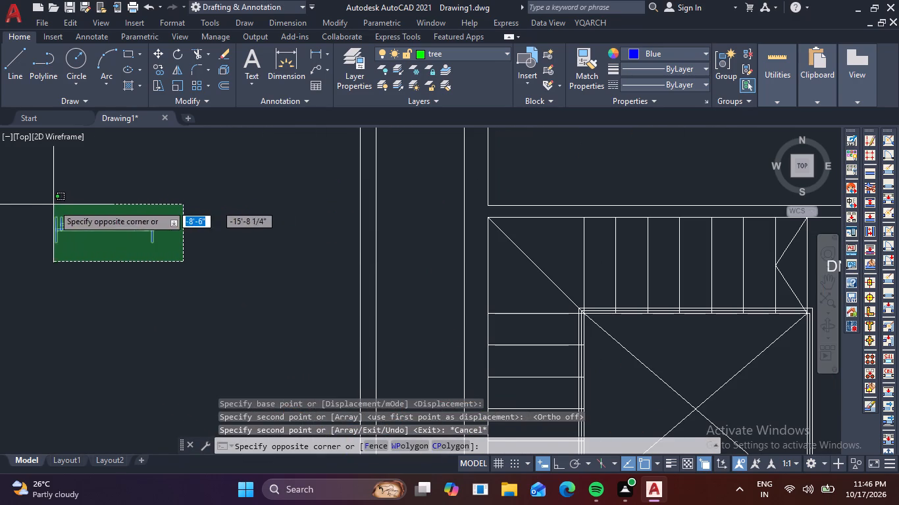
click(46, 202)
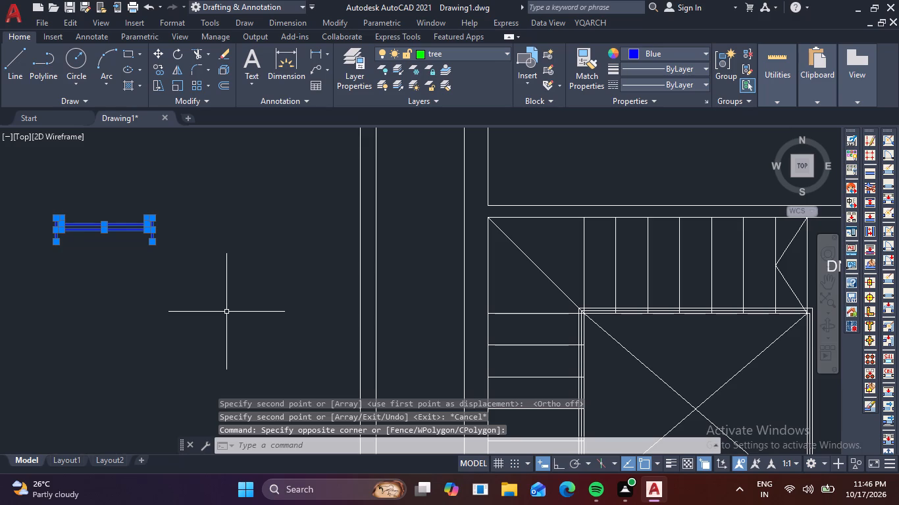
key(r)
key(o)
key(space)
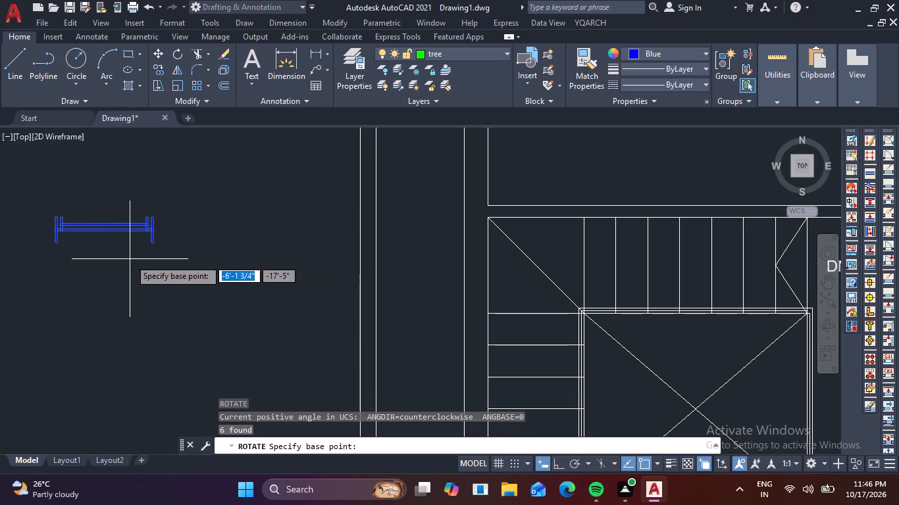
click(176, 254)
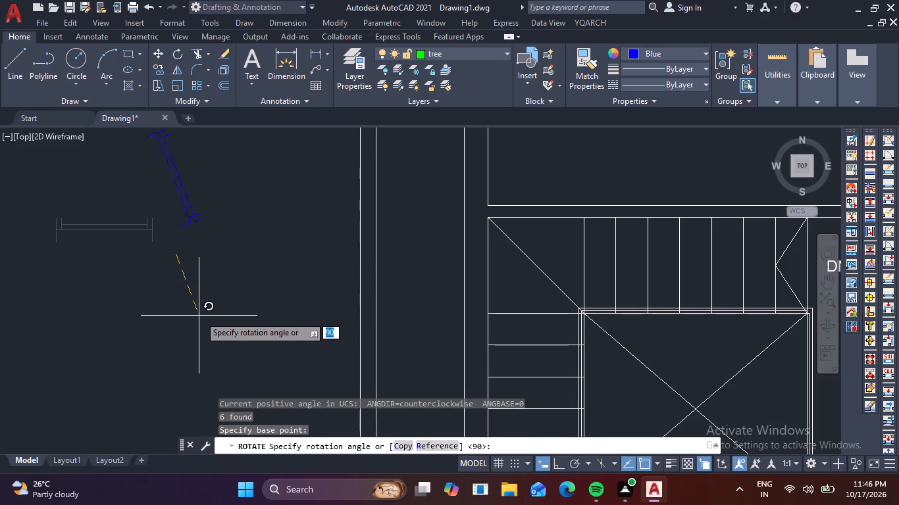
key(F8)
click(196, 350)
Copy the vertical window from its southwest corner onto the outer face of the west wall beside the staircase.
middle_drag(269, 261, 284, 327)
drag(276, 334, 246, 311)
click(199, 156)
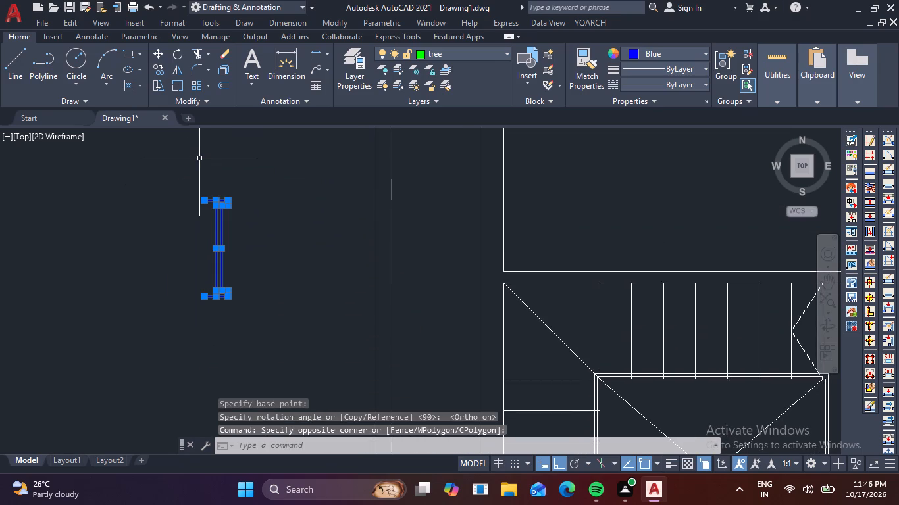
key(c)
key(o)
key(space)
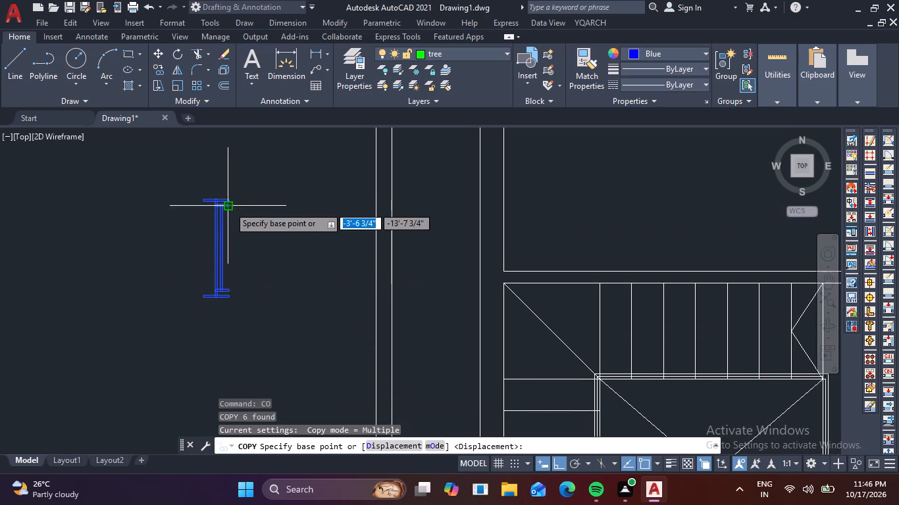
scroll(185, 280, up, 2)
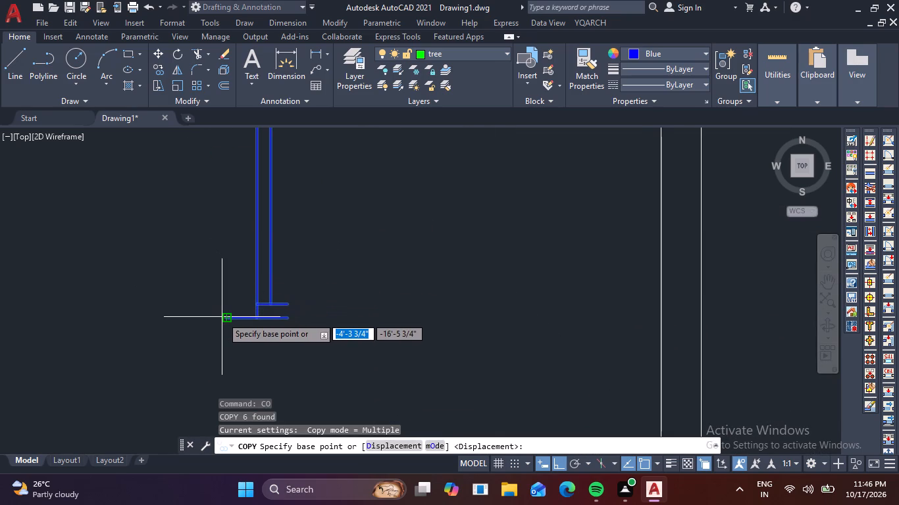
click(221, 316)
scroll(222, 316, down, 2)
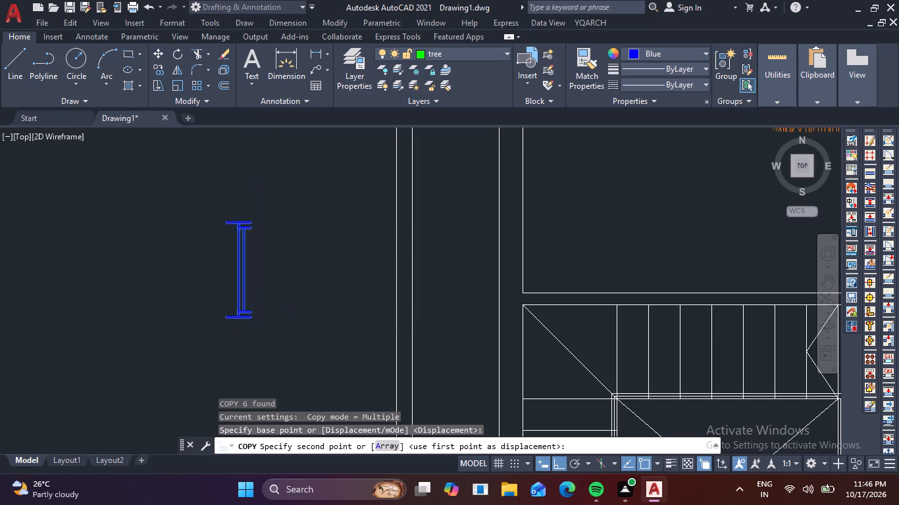
key(F8)
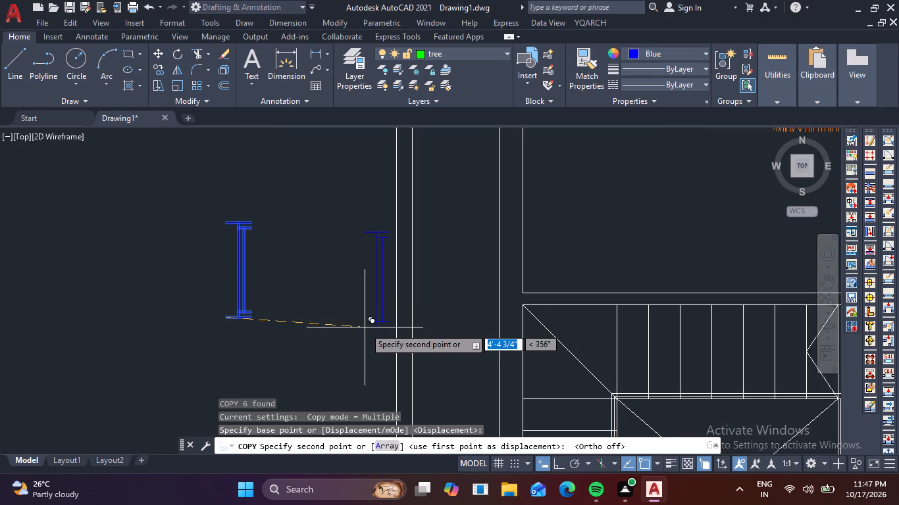
middle_drag(478, 361, 449, 235)
scroll(440, 210, down, 2)
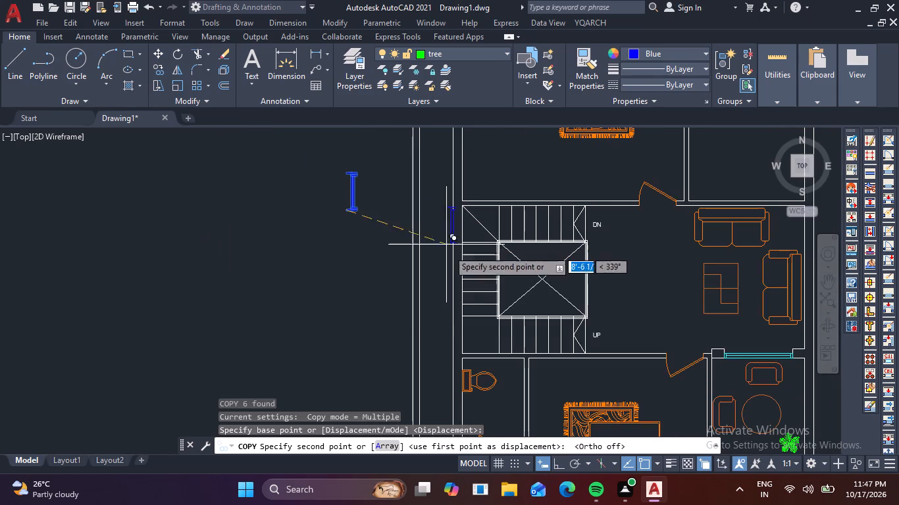
scroll(456, 301, up, 4)
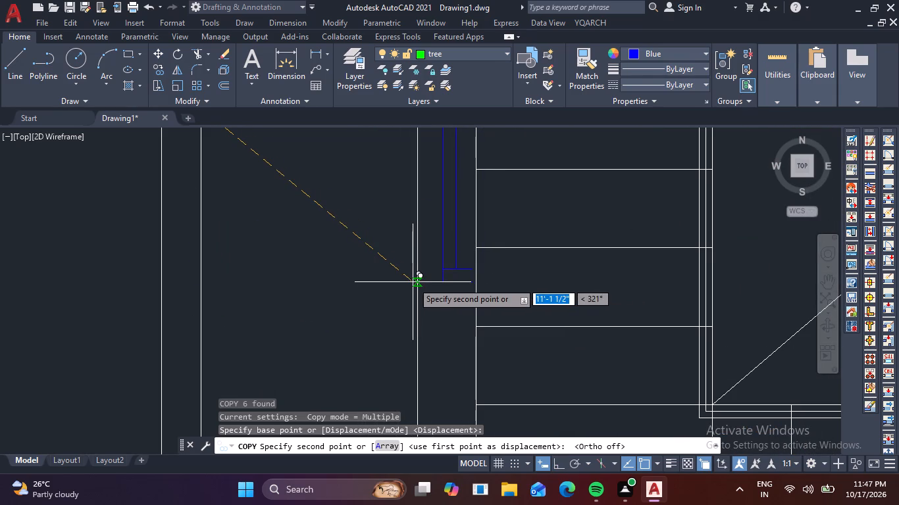
click(417, 282)
Place another copy of the vertical window in the west wall of the north bedroom.
scroll(310, 350, down, 2)
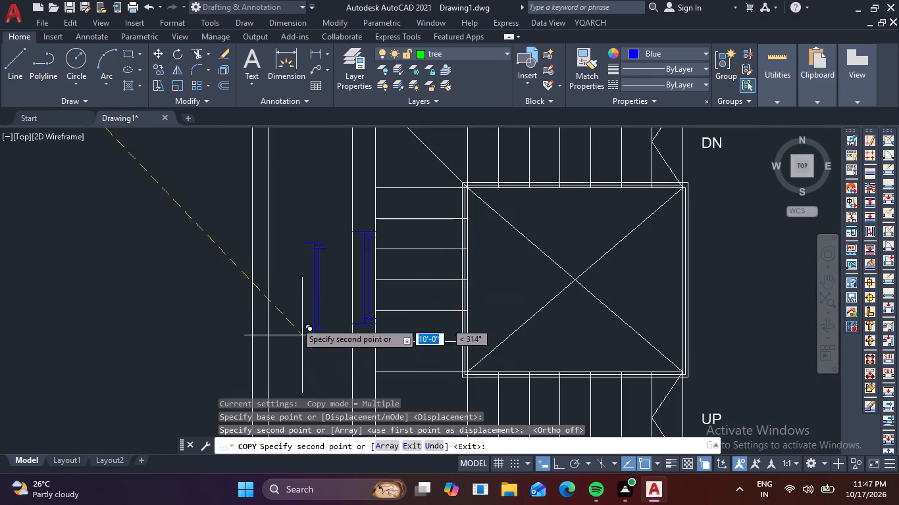
middle_drag(288, 296, 324, 440)
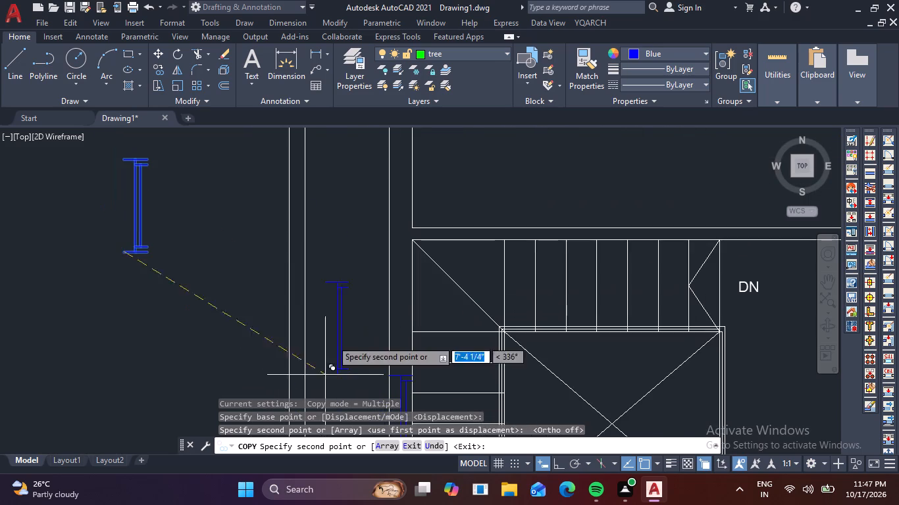
scroll(332, 325, down, 2)
middle_drag(361, 176, 364, 193)
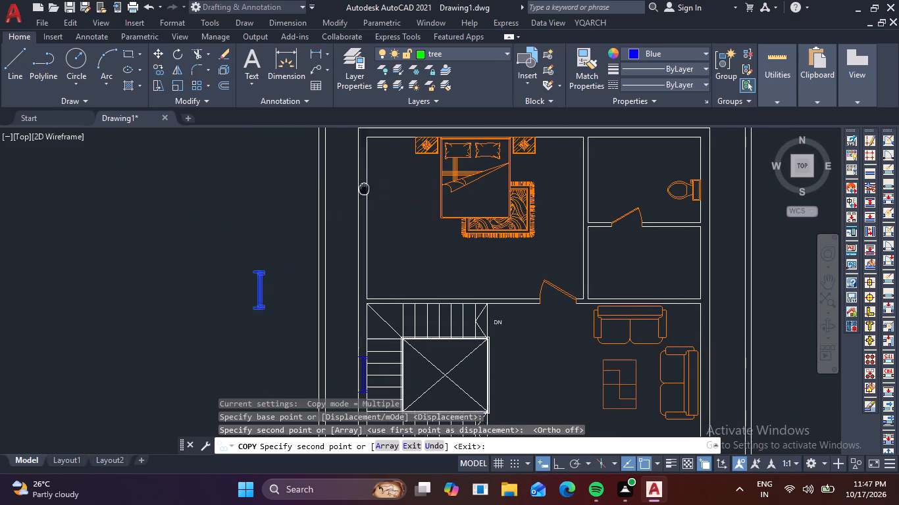
middle_drag(364, 193, 378, 260)
scroll(375, 320, up, 2)
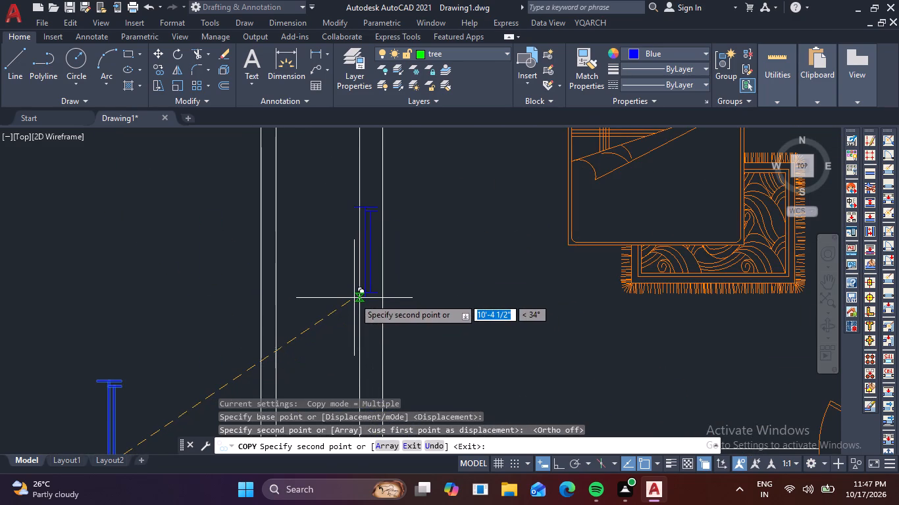
click(361, 303)
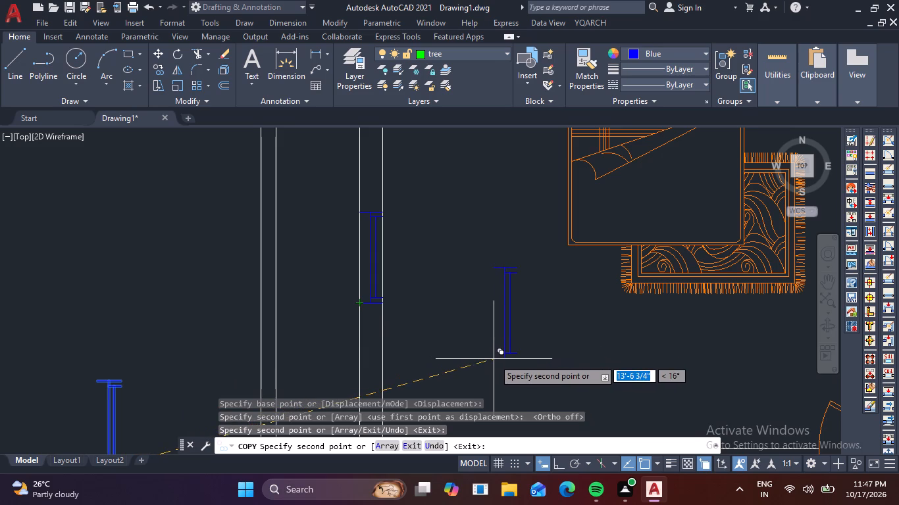
Place one more copy of the vertical window in the empty area east of the floor plan.
scroll(532, 388, down, 2)
middle_drag(563, 391, 437, 312)
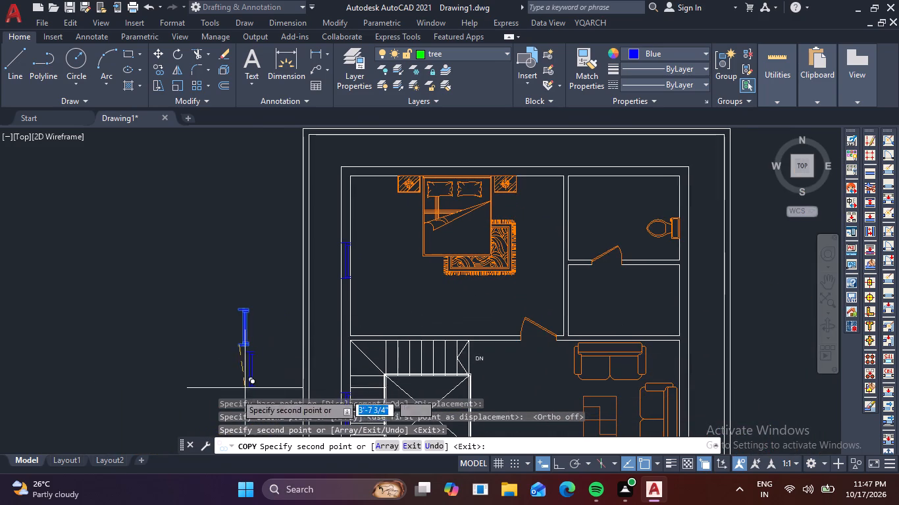
middle_drag(786, 321, 700, 291)
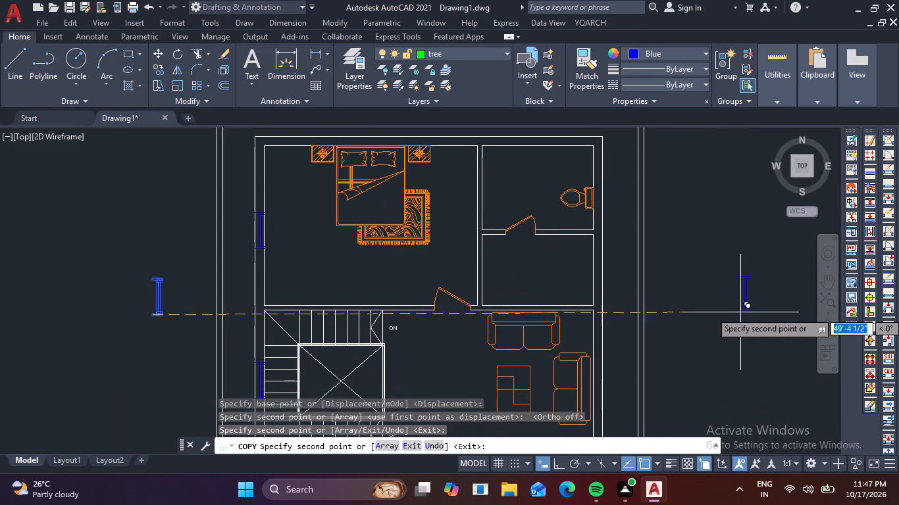
click(739, 310)
key(Escape)
Mirror the window copy east of the plan about a vertical line just west of it, keeping the original.
drag(763, 349, 758, 335)
click(714, 260)
text(MI)
key(space)
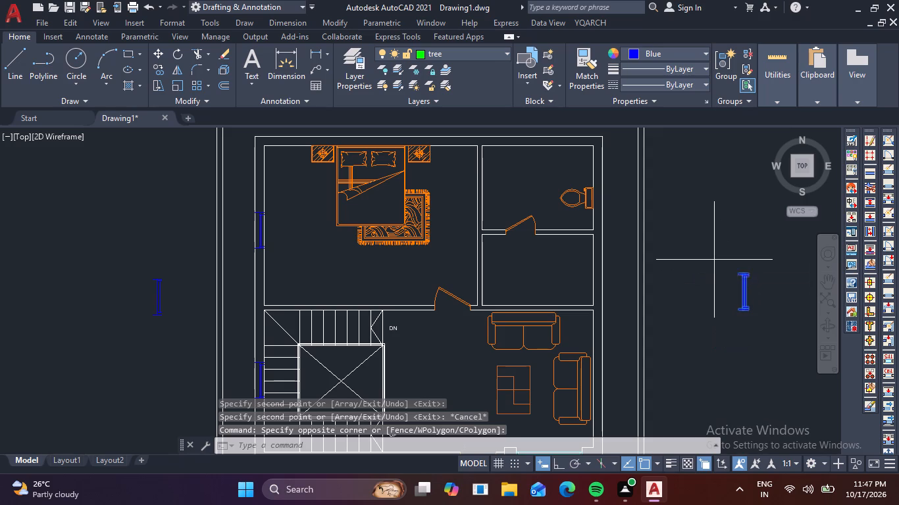
click(714, 260)
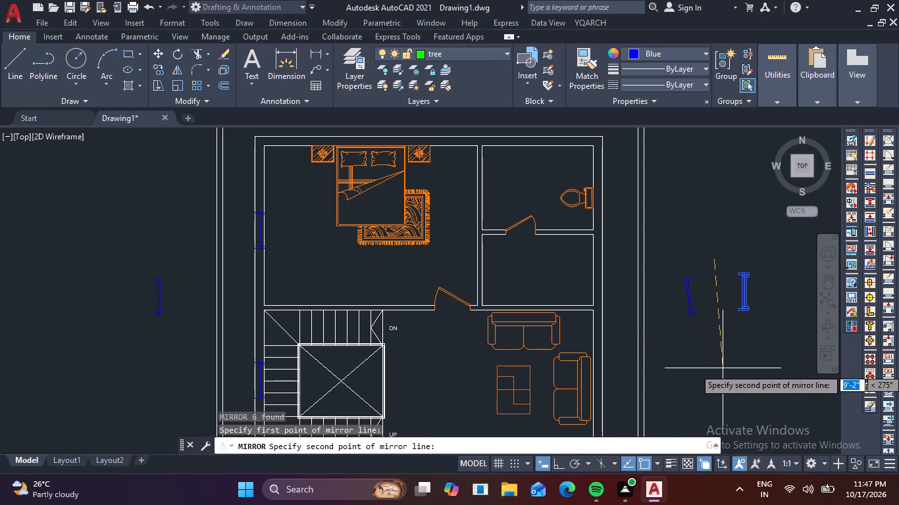
key(F8)
key(F8)
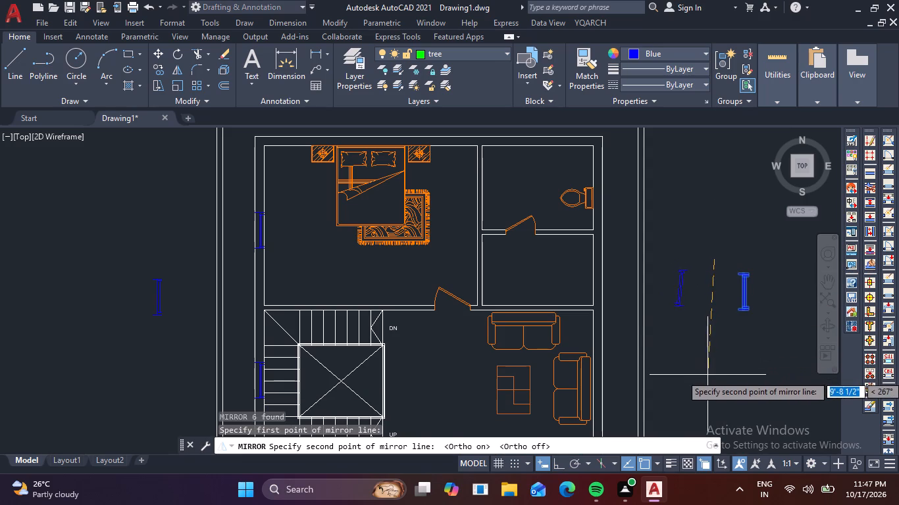
key(F8)
click(711, 385)
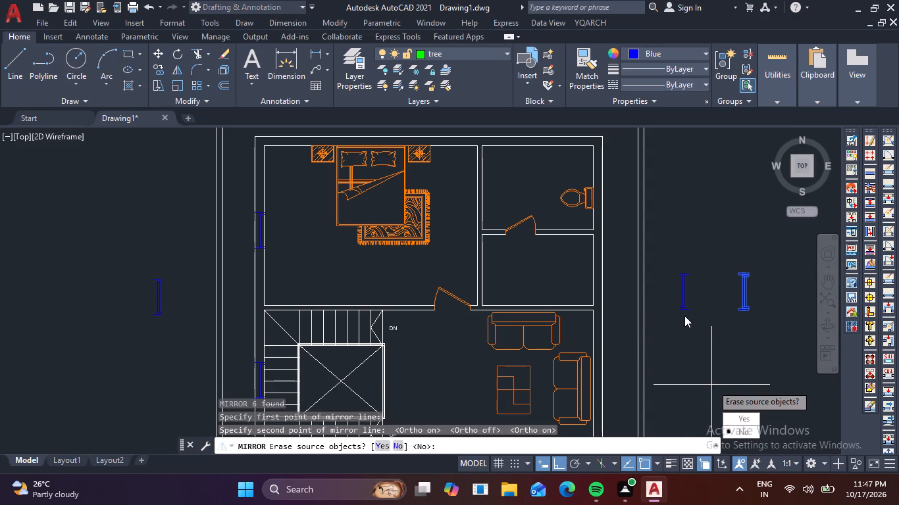
key(space)
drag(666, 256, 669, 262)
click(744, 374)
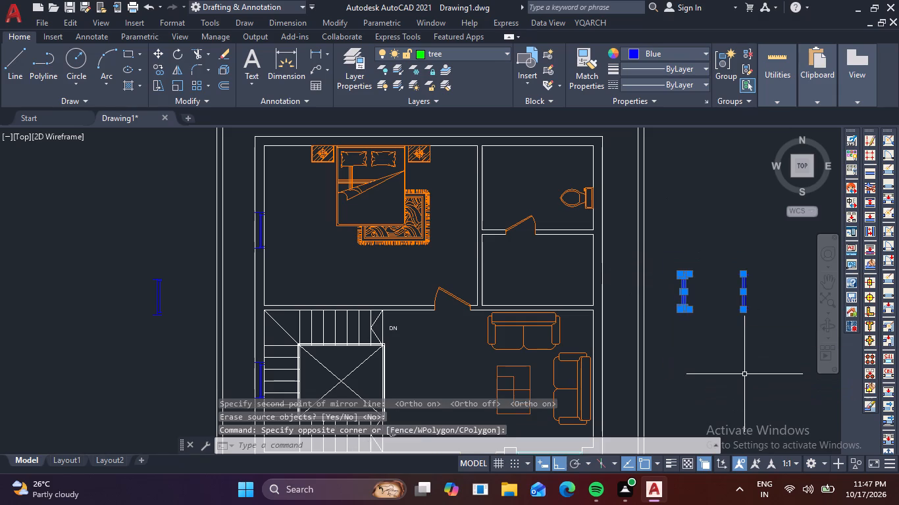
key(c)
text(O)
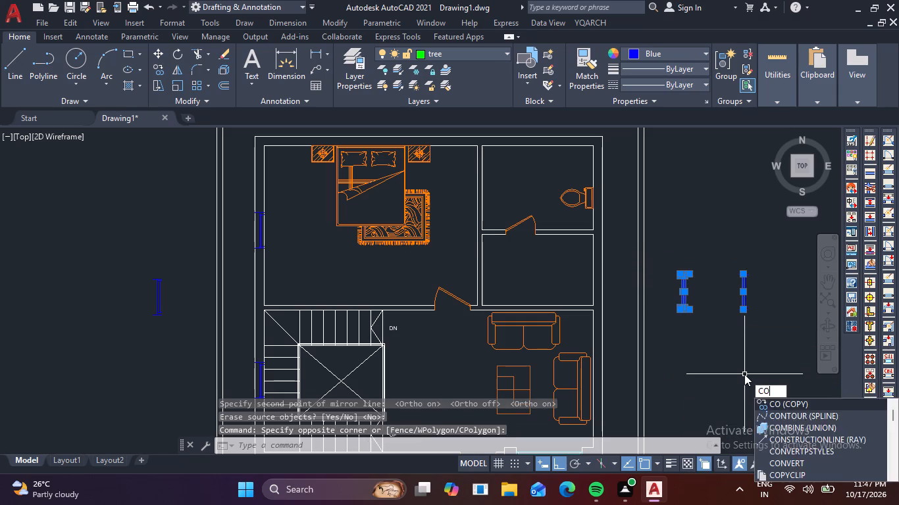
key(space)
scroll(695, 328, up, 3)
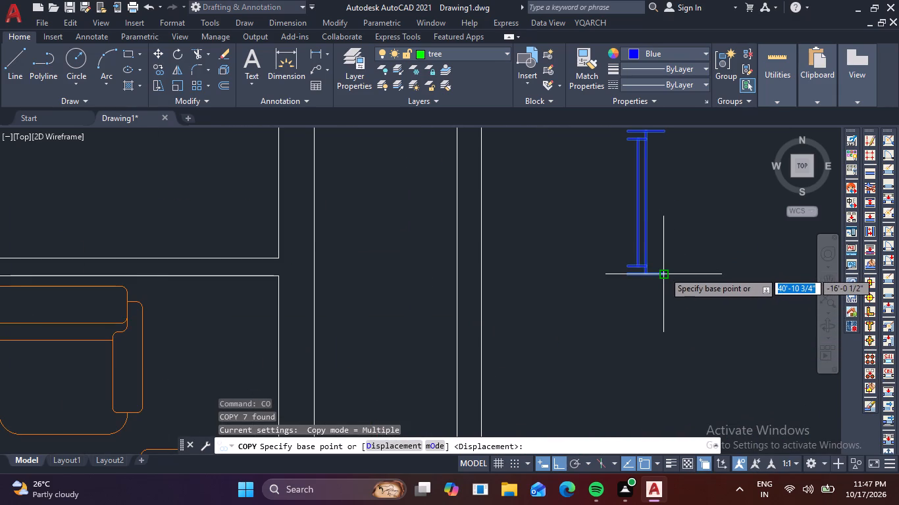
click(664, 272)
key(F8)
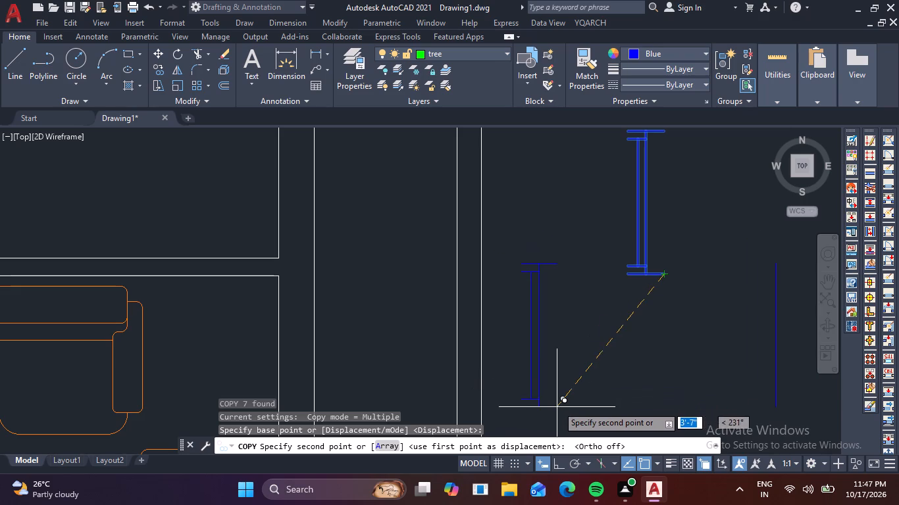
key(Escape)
Copy the mirrored window from its southeast corner onto the outer face of the east wall beside the living room sofa.
scroll(596, 370, down, 2)
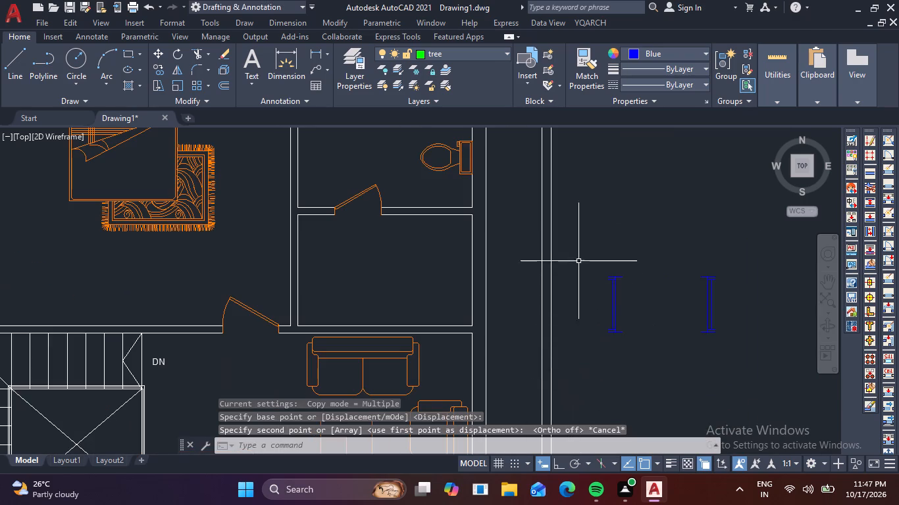
click(586, 247)
click(650, 370)
key(c)
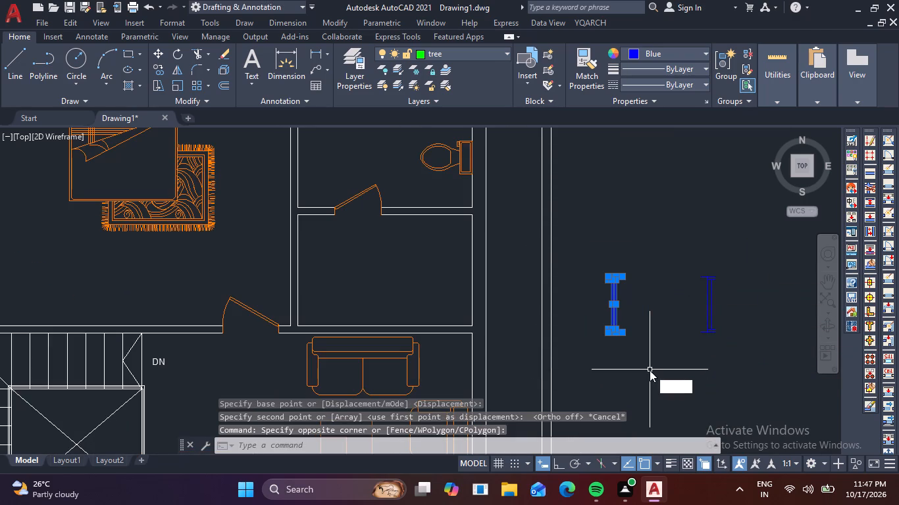
key(o)
key(space)
scroll(628, 339, up, 2)
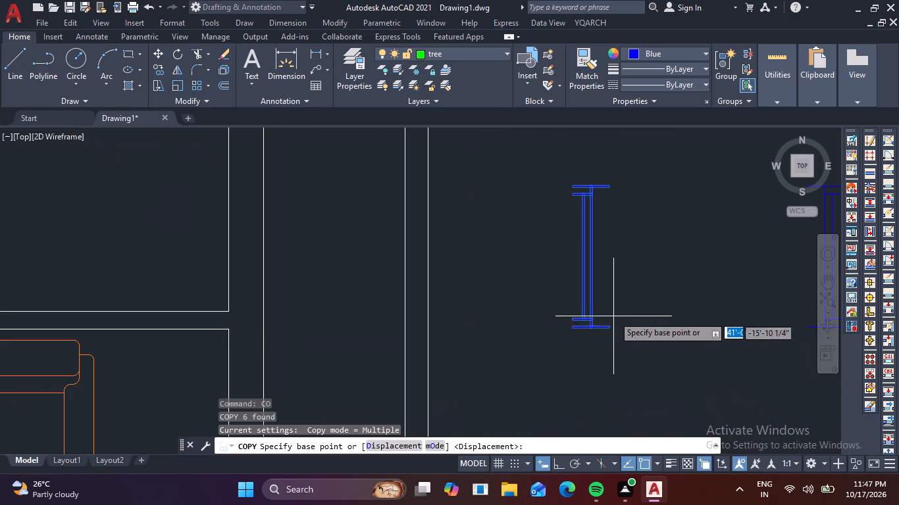
click(609, 327)
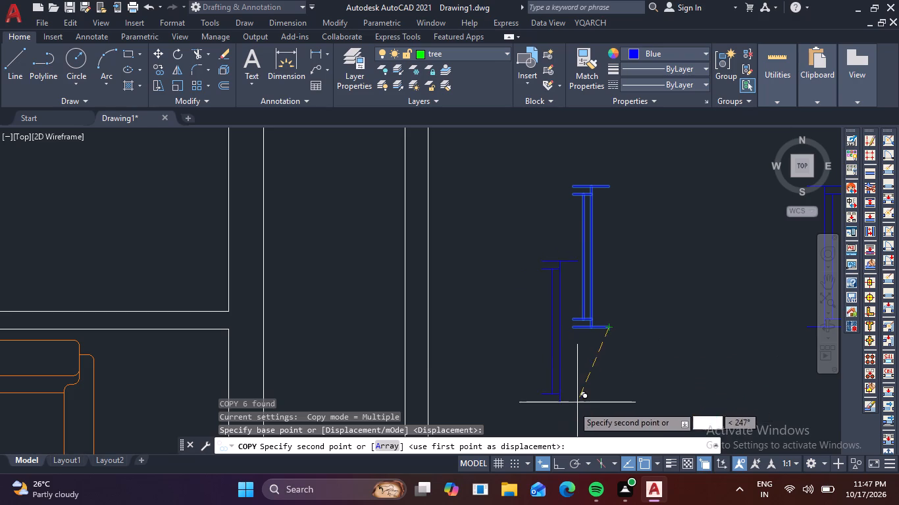
scroll(567, 418, down, 2)
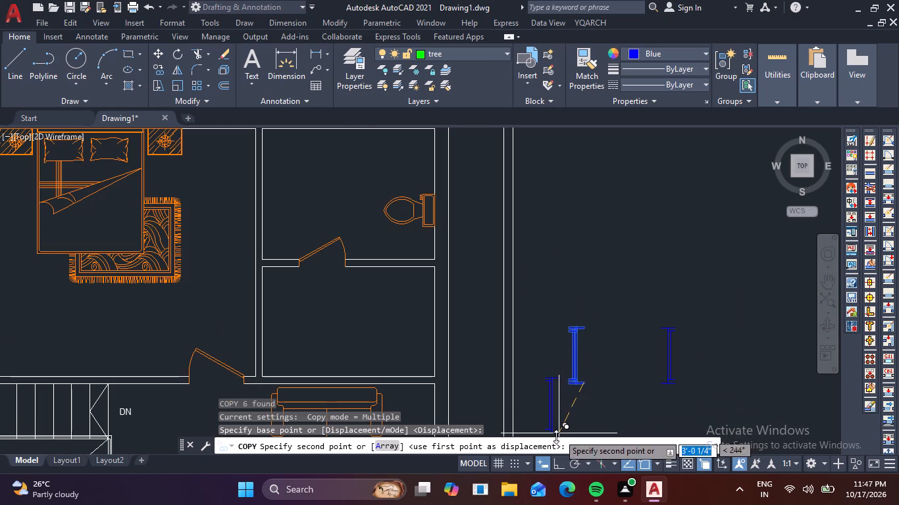
scroll(546, 397, down, 1)
middle_drag(548, 396, 524, 315)
middle_drag(529, 233, 530, 221)
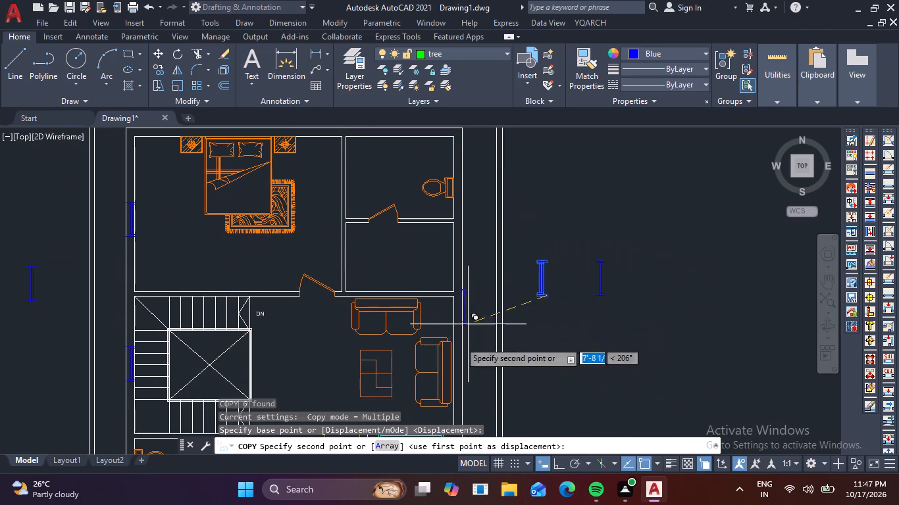
scroll(440, 393, up, 3)
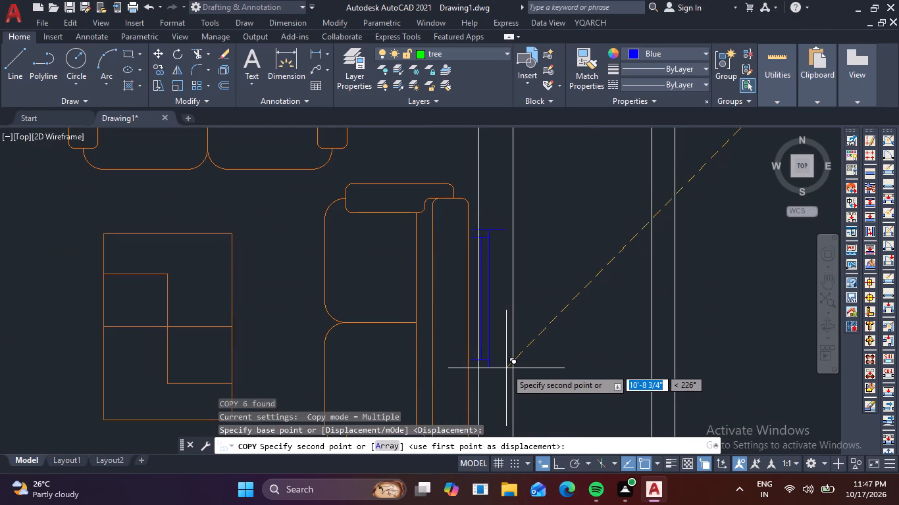
click(512, 370)
key(Escape)
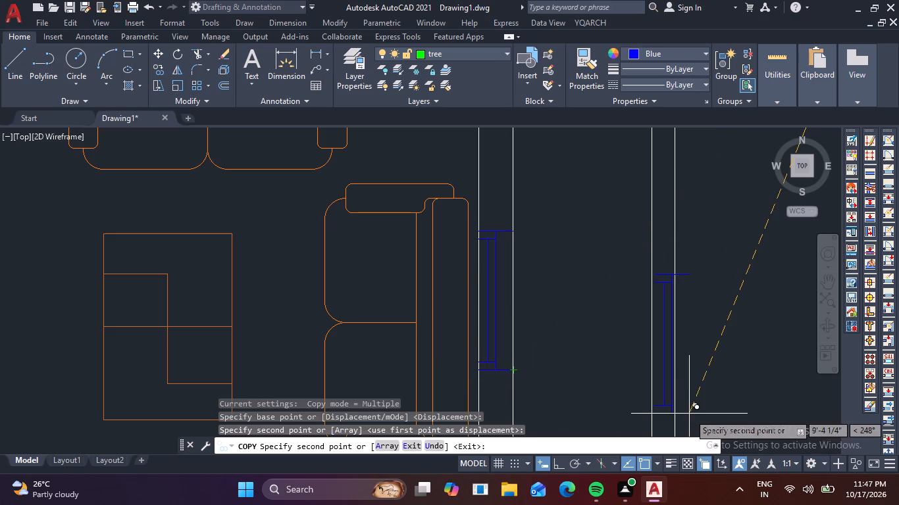
Delete the two spare window copies in the empty area east of the floor plan.
scroll(611, 372, down, 3)
drag(765, 321, 759, 304)
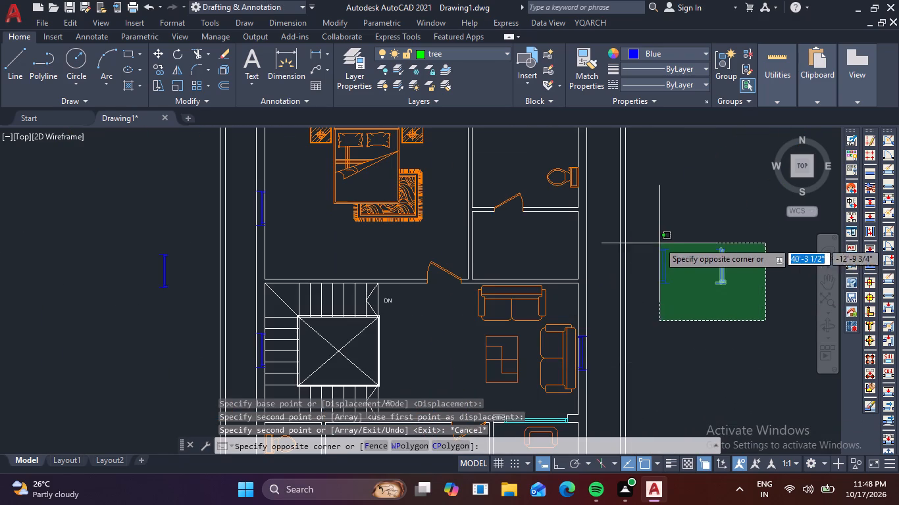
click(640, 220)
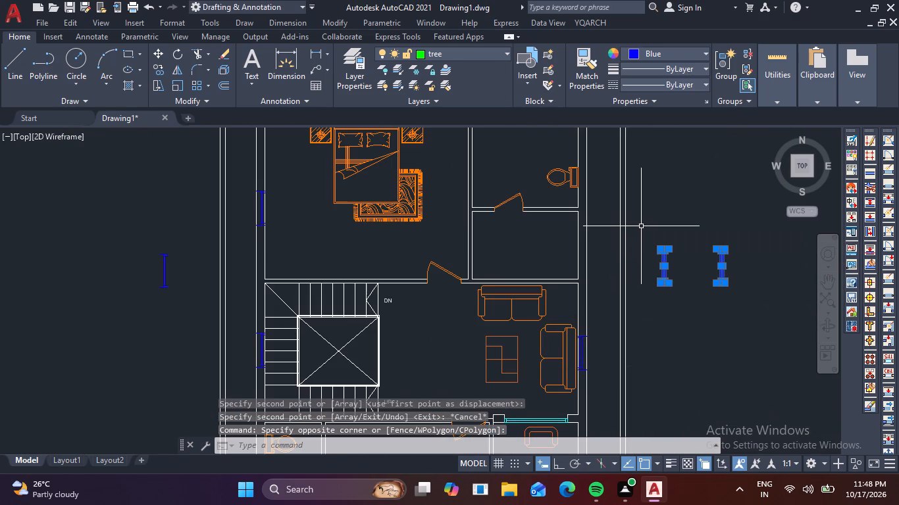
key(Delete)
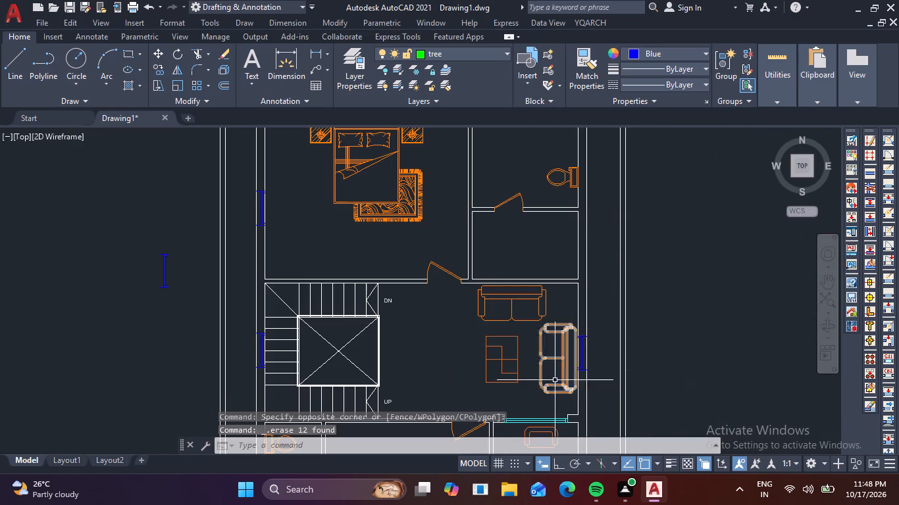
Draw a 9" vertical line across the south wall, in line with the west inner face of the planted sit-out.
middle_drag(552, 308, 513, 98)
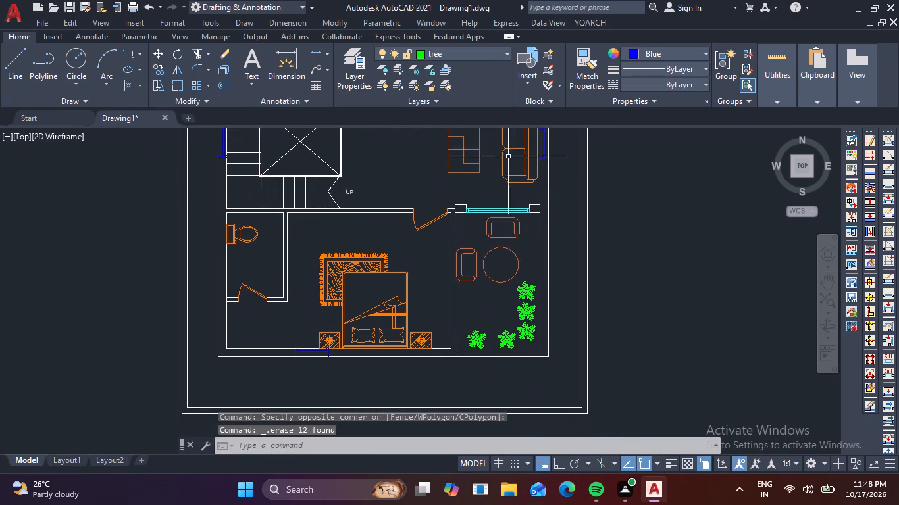
scroll(454, 362, up, 4)
middle_drag(478, 333, 490, 306)
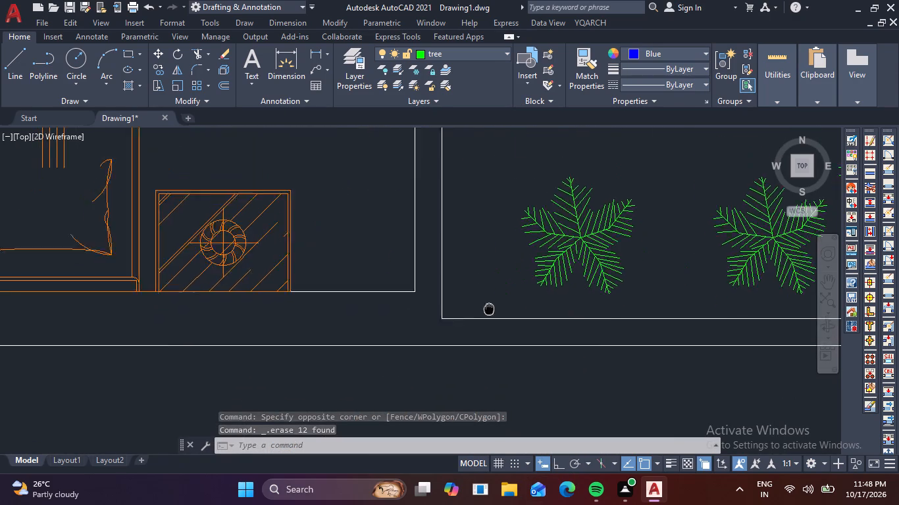
middle_drag(490, 306, 532, 249)
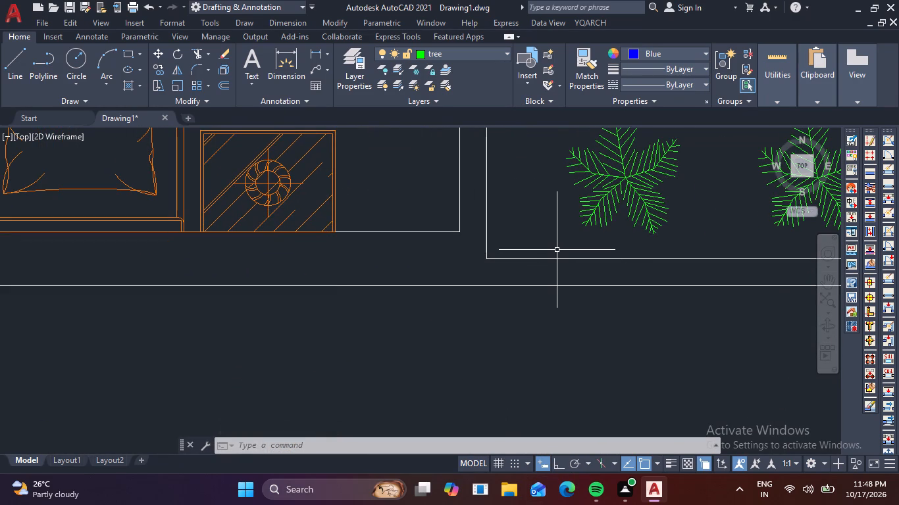
key(l)
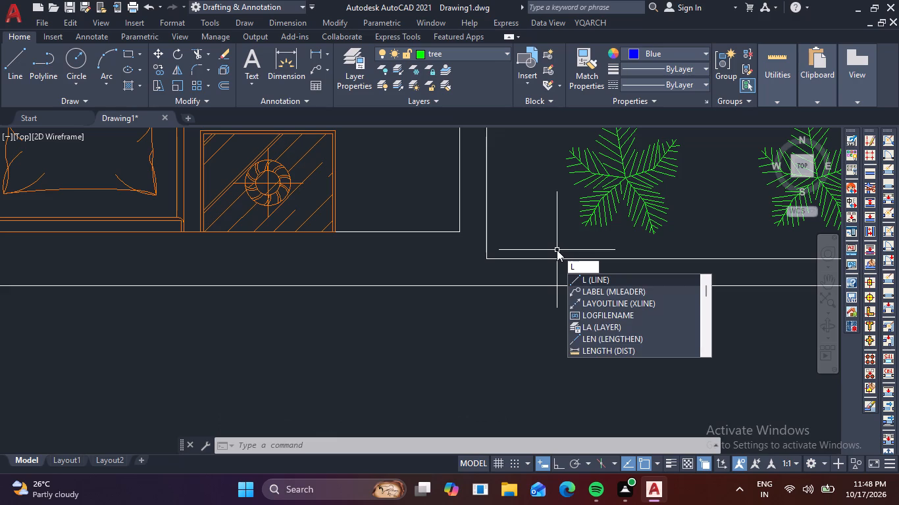
key(Return)
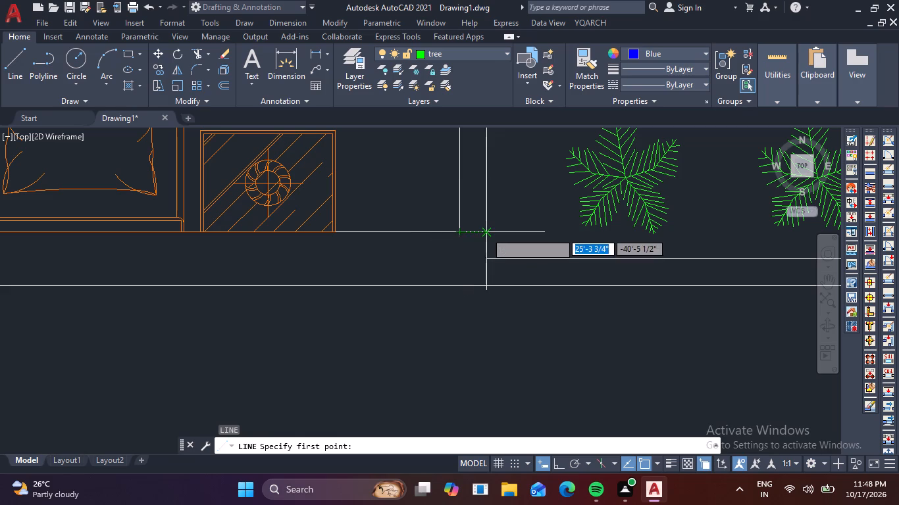
click(486, 232)
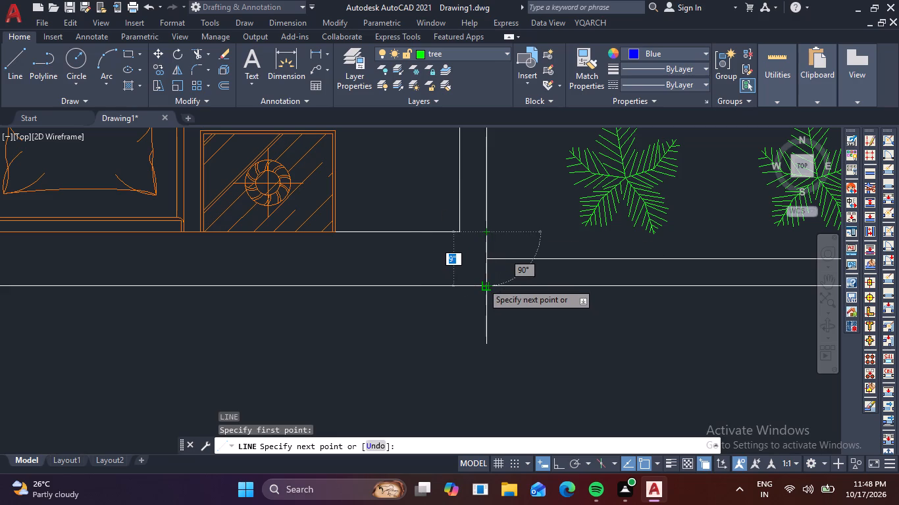
click(482, 283)
key(Escape)
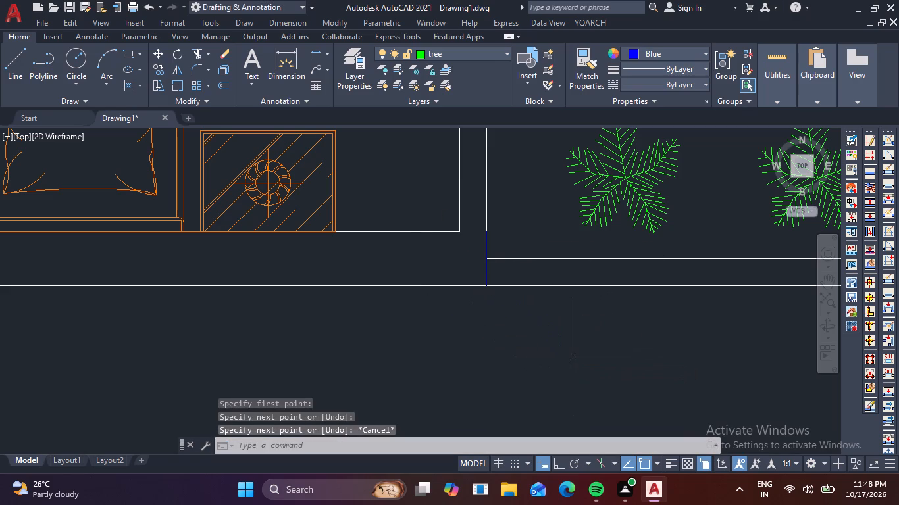
Offset the vertical line in the south wall 3' to the west.
key(o)
key(Return)
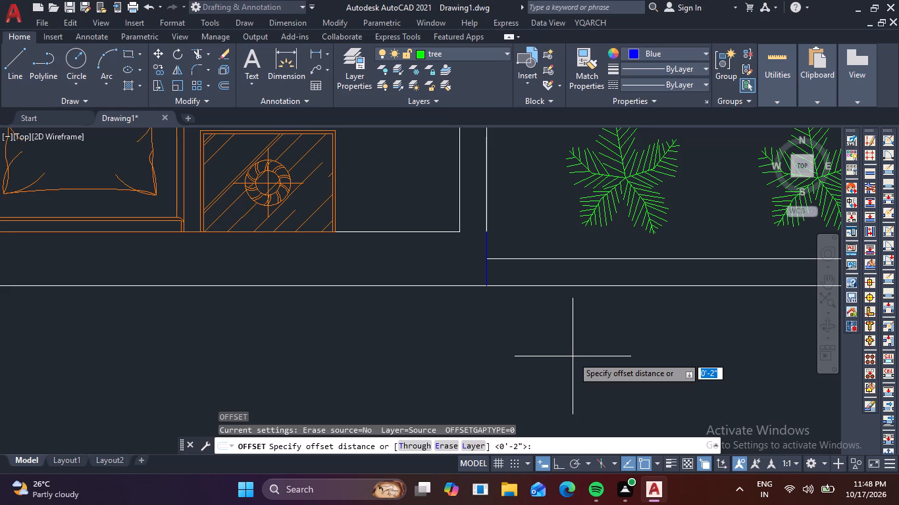
text(3')
key(Return)
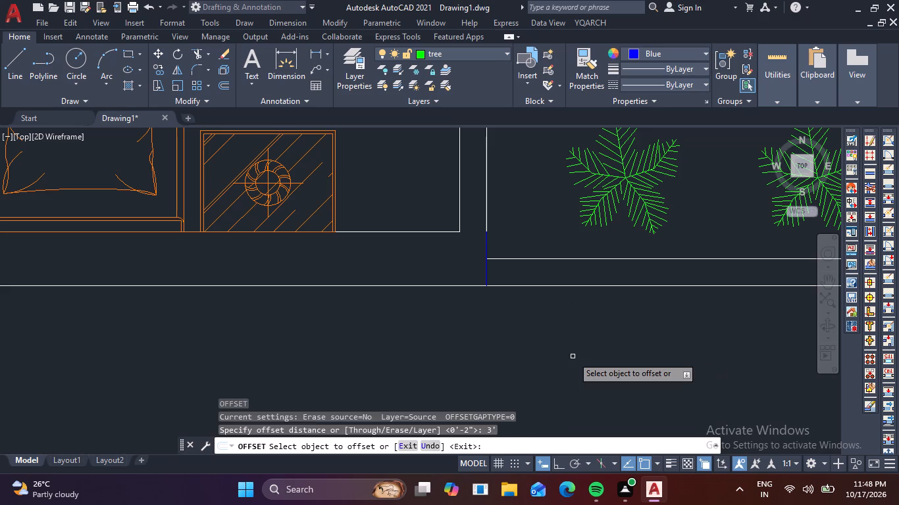
click(488, 272)
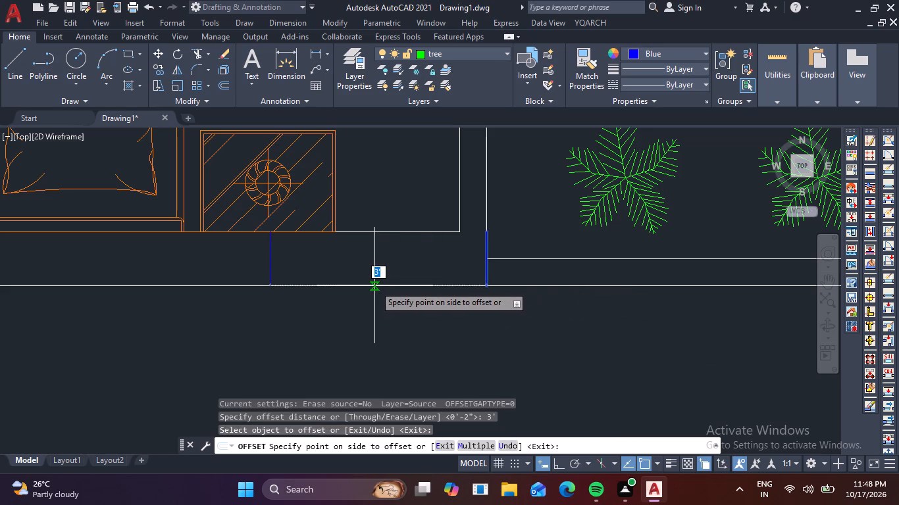
click(374, 285)
key(Escape)
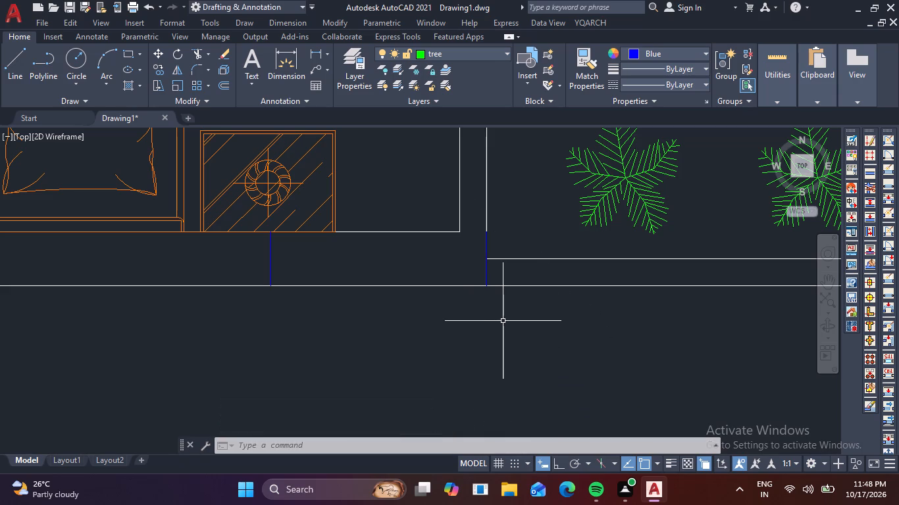
key(Escape)
Draw a horizontal line about 7" long on the south wall's outer face, ending at the foot of the eastern vertical line.
key(l)
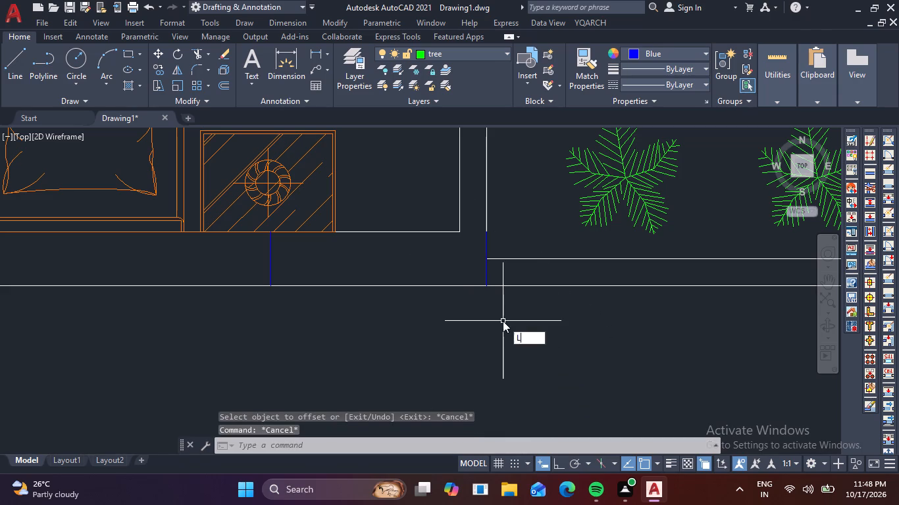
key(Return)
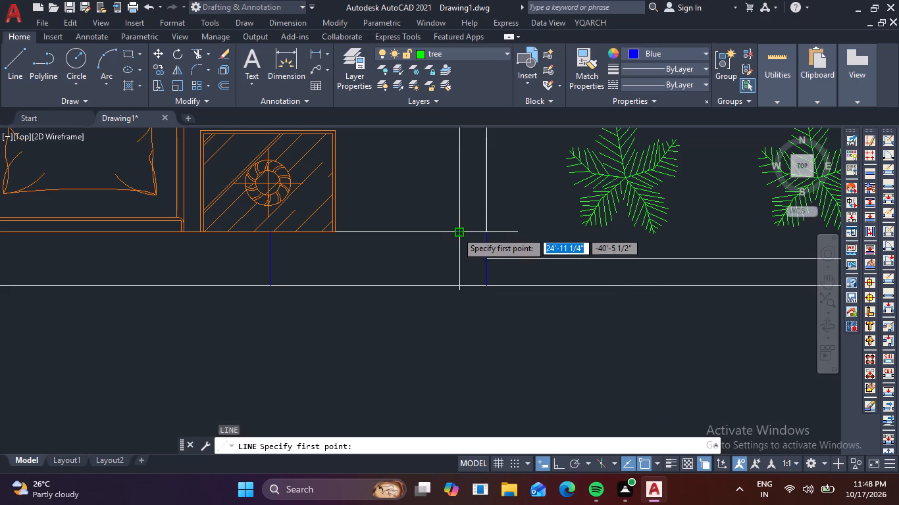
click(444, 285)
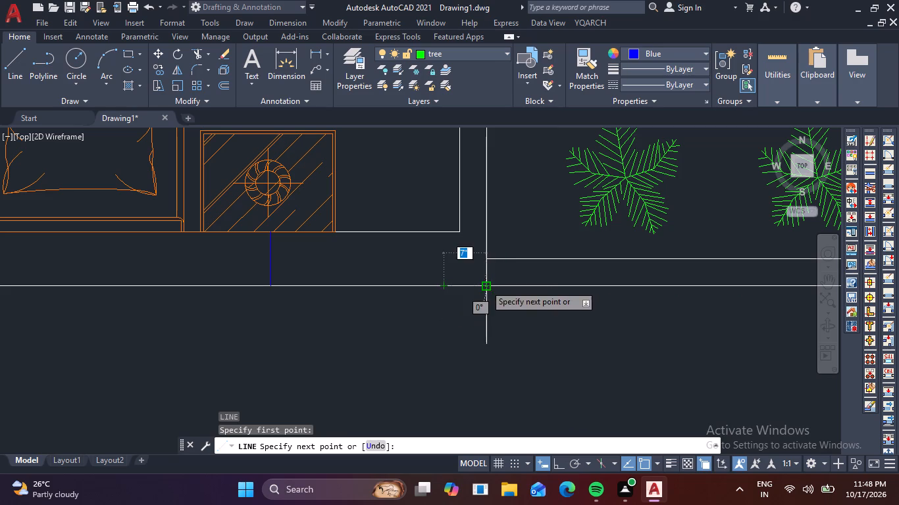
click(485, 285)
key(Escape)
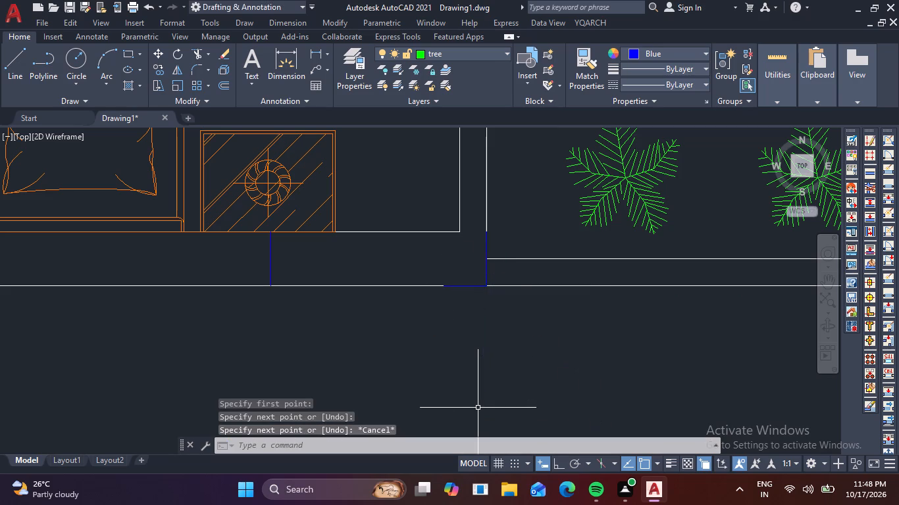
Offset the short horizontal blue line on the south wall's outer face 3' to the north.
key(o)
key(Return)
key(3)
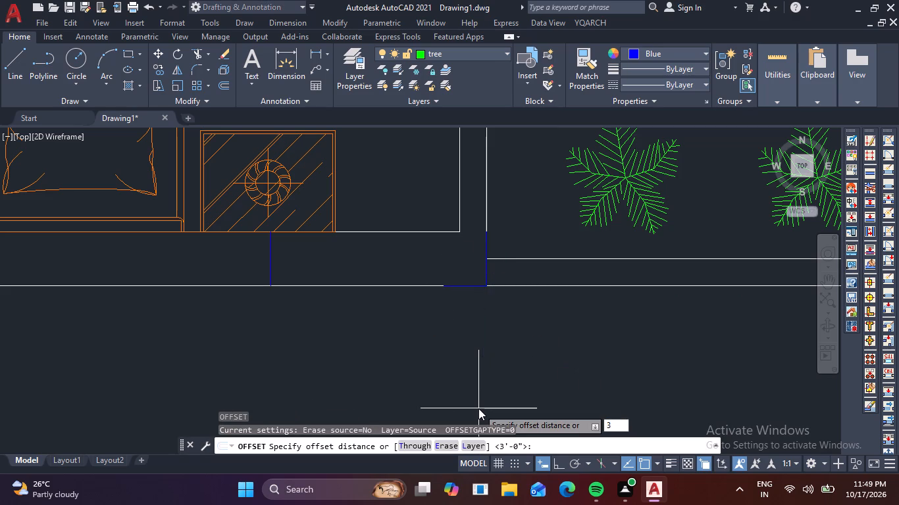
text(')
key(space)
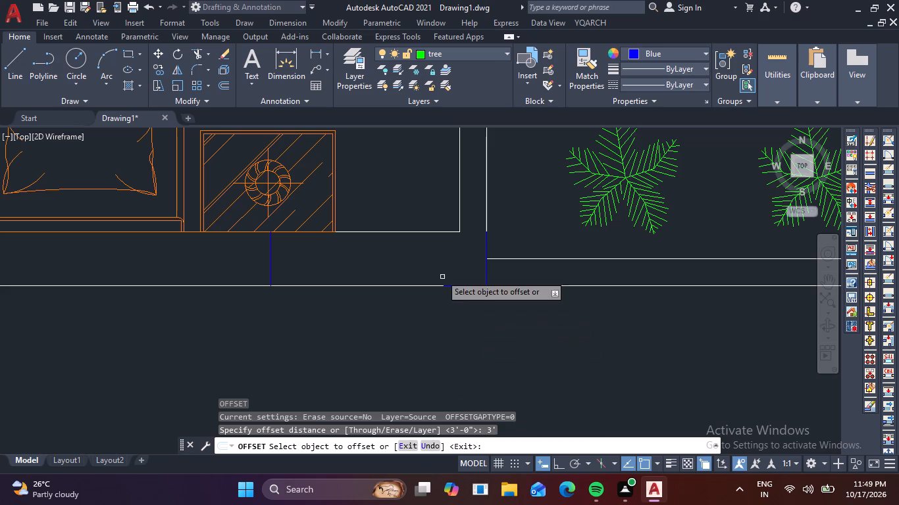
click(463, 286)
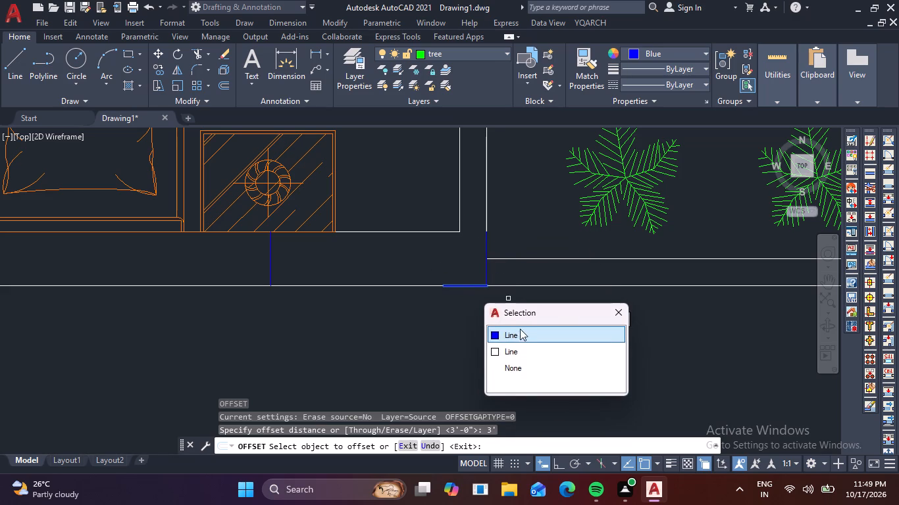
click(521, 332)
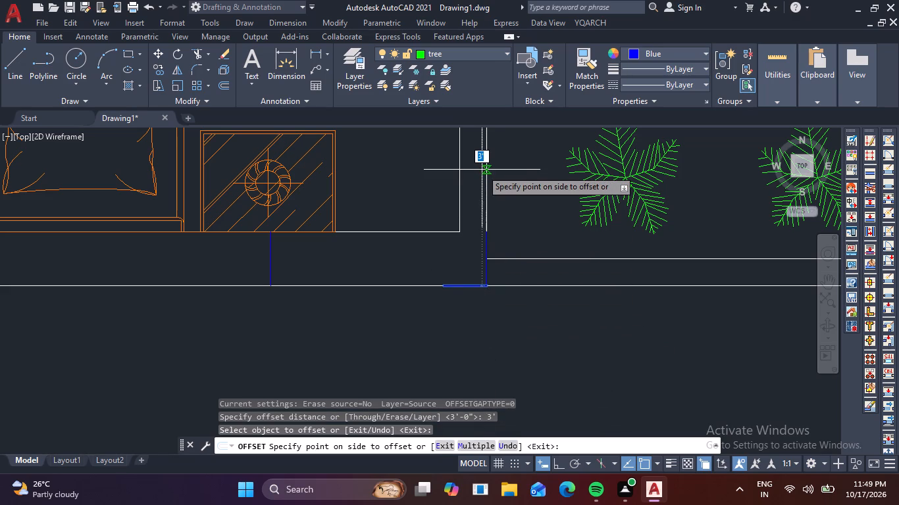
click(476, 170)
scroll(573, 250, down, 2)
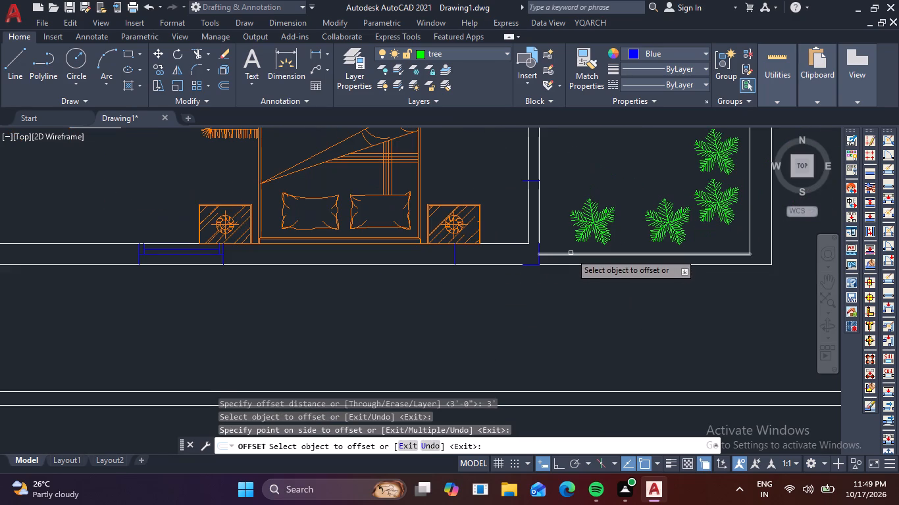
key(Escape)
Trim away the short horizontal blue line and the eastern vertical blue line at the south wall corner beside the planted sit-out.
text(TR)
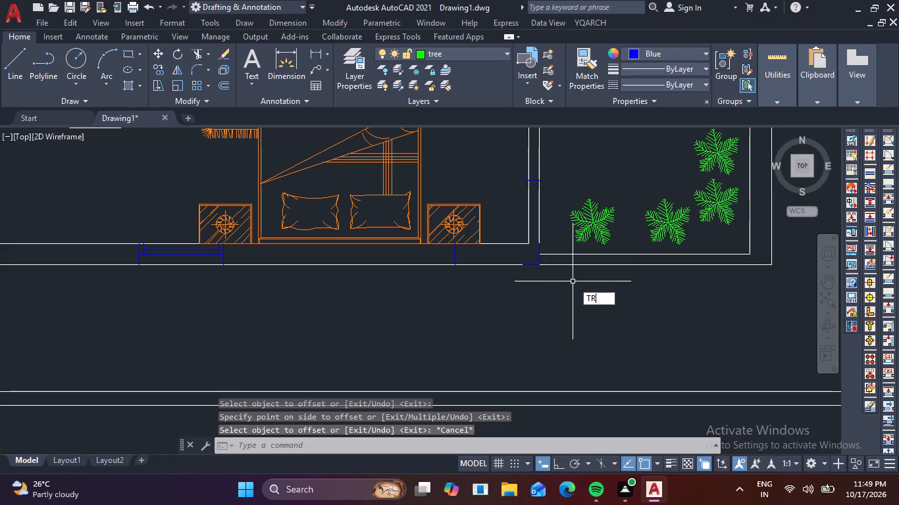
key(space)
scroll(522, 272, up, 3)
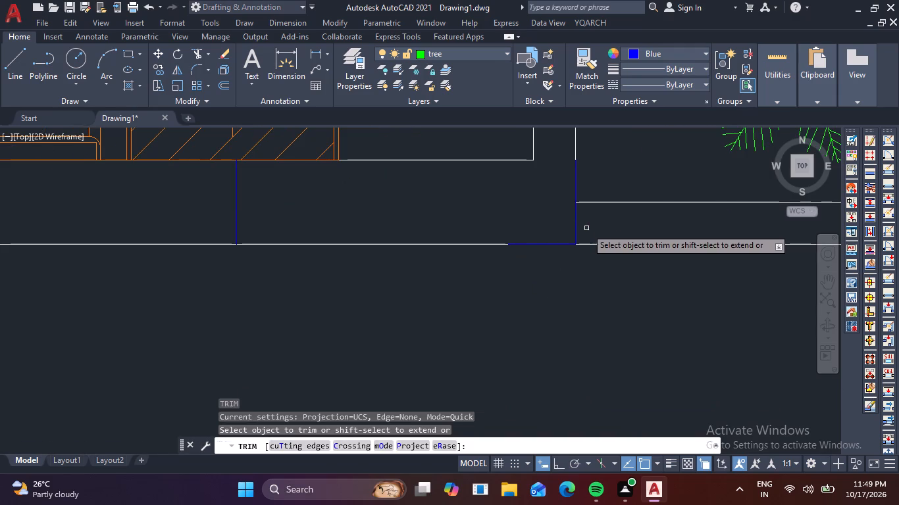
click(586, 228)
click(559, 227)
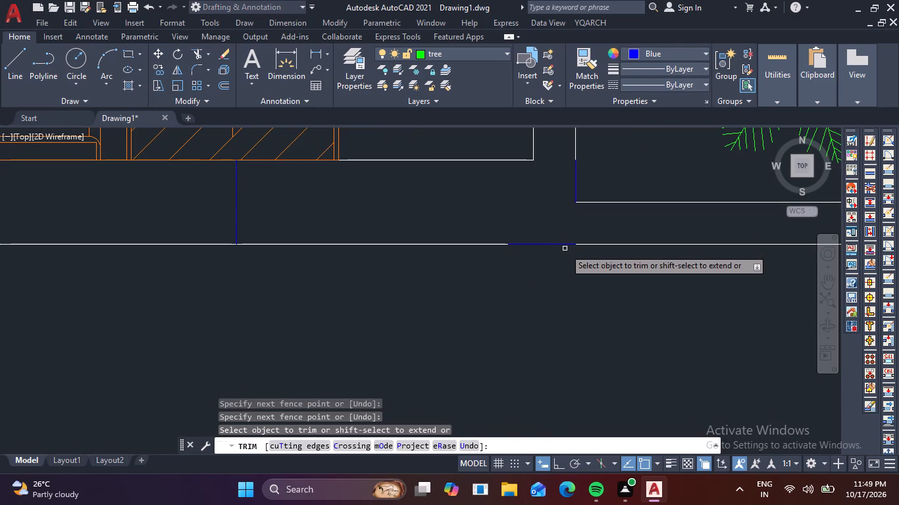
click(567, 245)
click(608, 291)
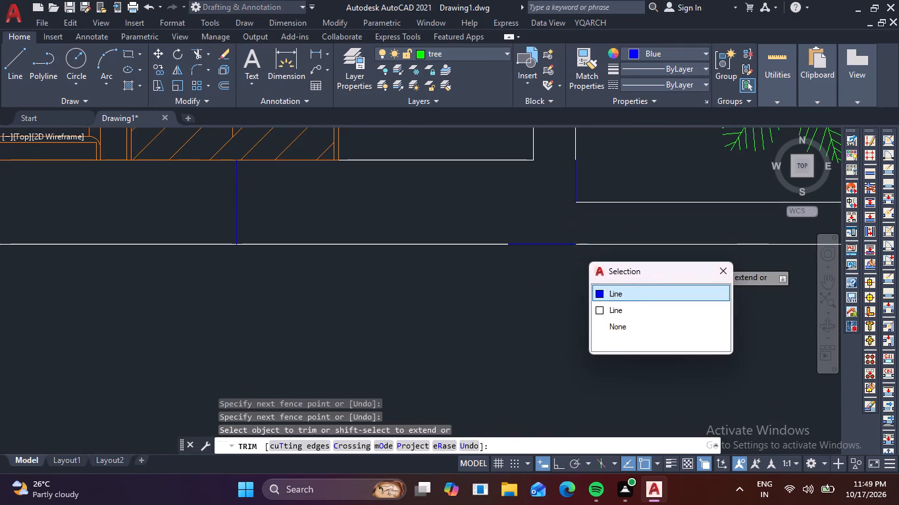
click(574, 181)
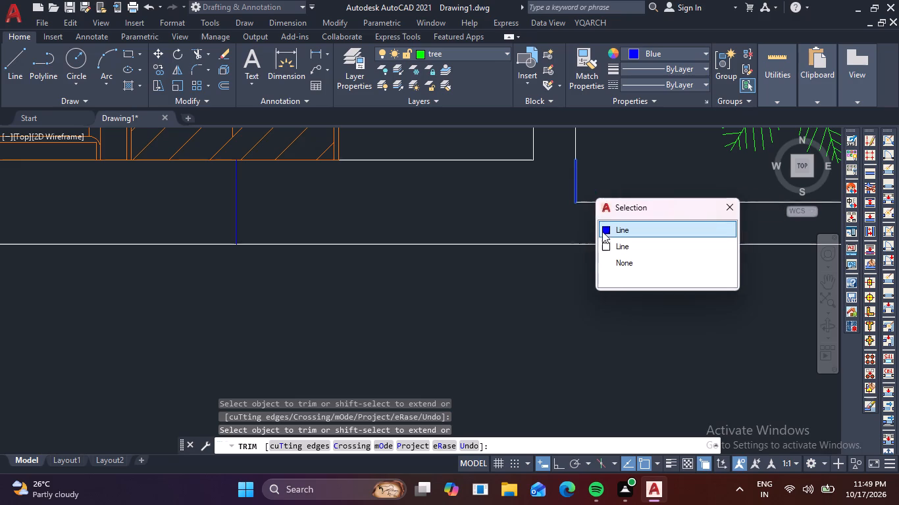
click(606, 228)
Trim the 3' offset line's overhang west of the wall between the bedroom and the planted sit-out.
scroll(605, 214, down, 1)
middle_drag(613, 189, 596, 304)
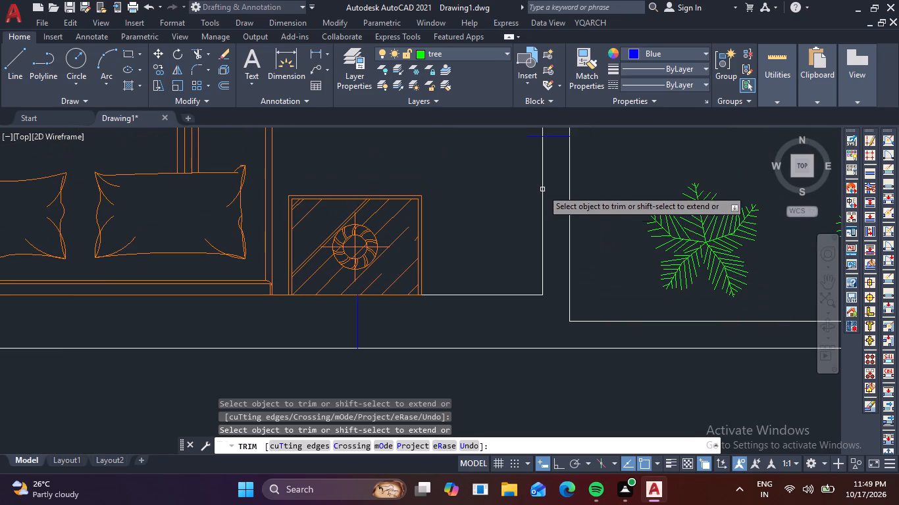
middle_drag(532, 181, 533, 214)
scroll(535, 176, up, 2)
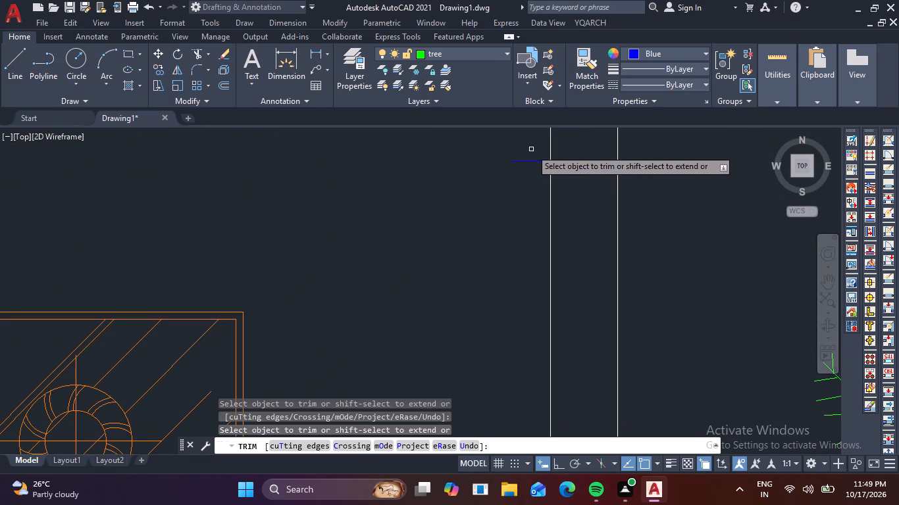
drag(531, 149, 521, 182)
scroll(524, 206, down, 2)
key(Escape)
key(Escape)
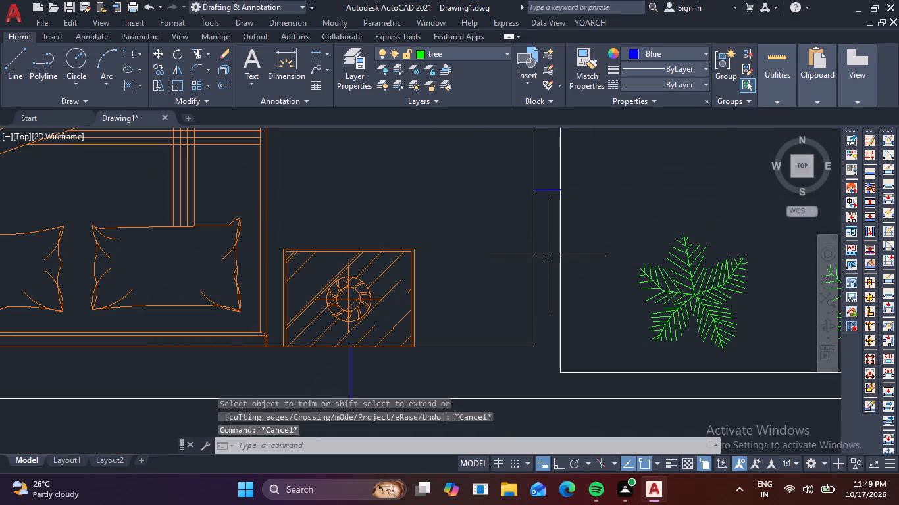
key(Escape)
Offset both corner-window end lines 2" inward: the vertical one to the east and the horizontal one to the south.
scroll(578, 278, down, 2)
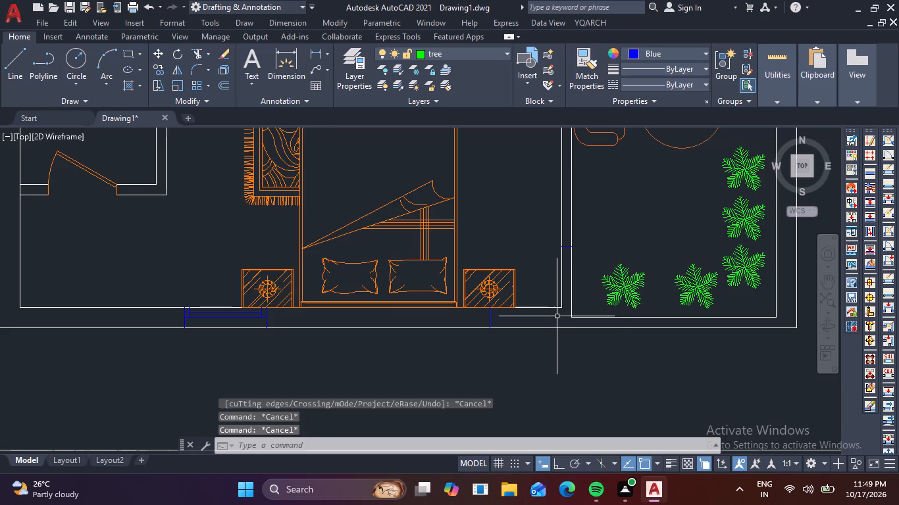
scroll(557, 310, up, 1)
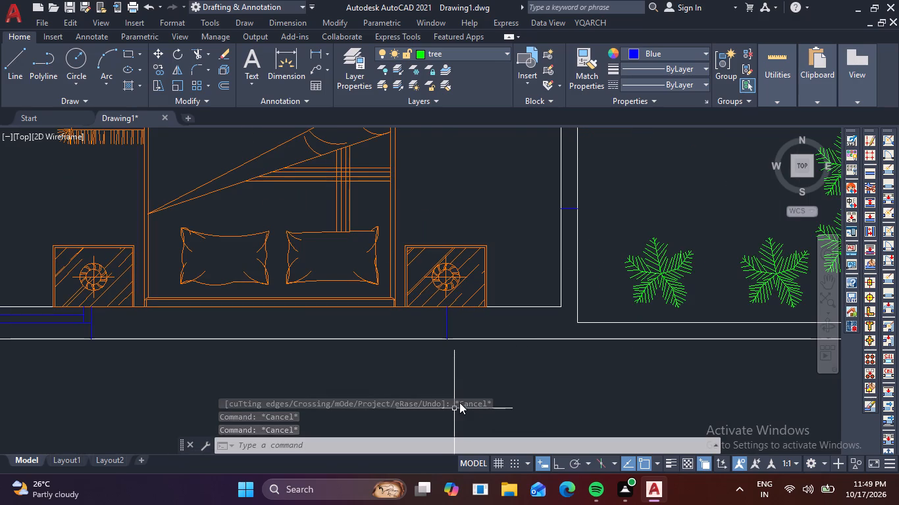
key(o)
key(Return)
text(2")
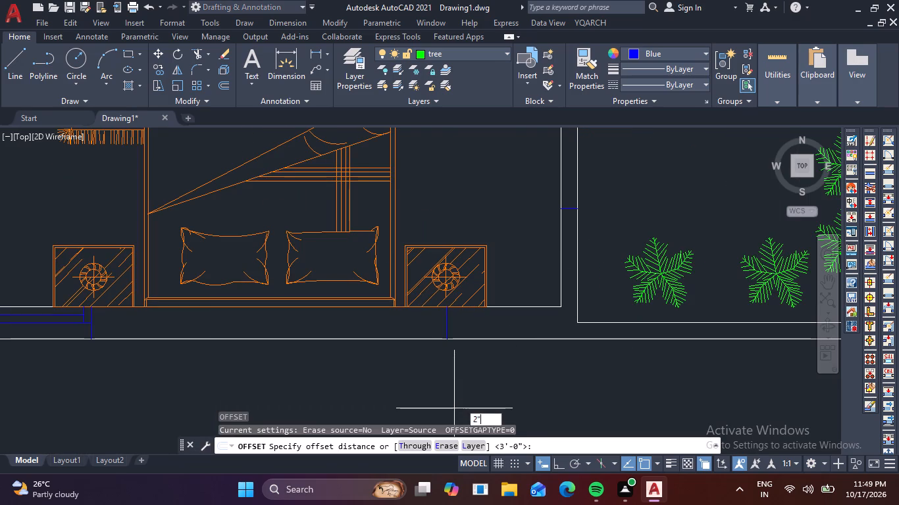
key(Return)
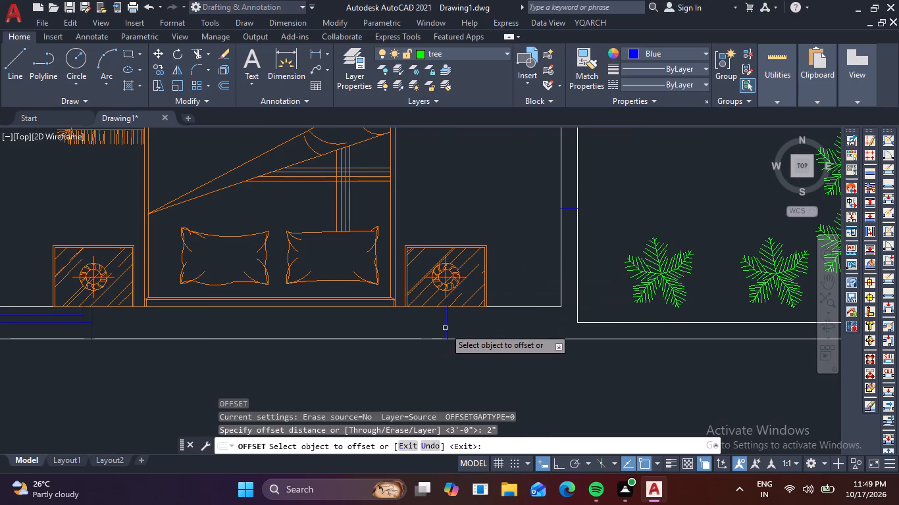
click(447, 325)
click(467, 325)
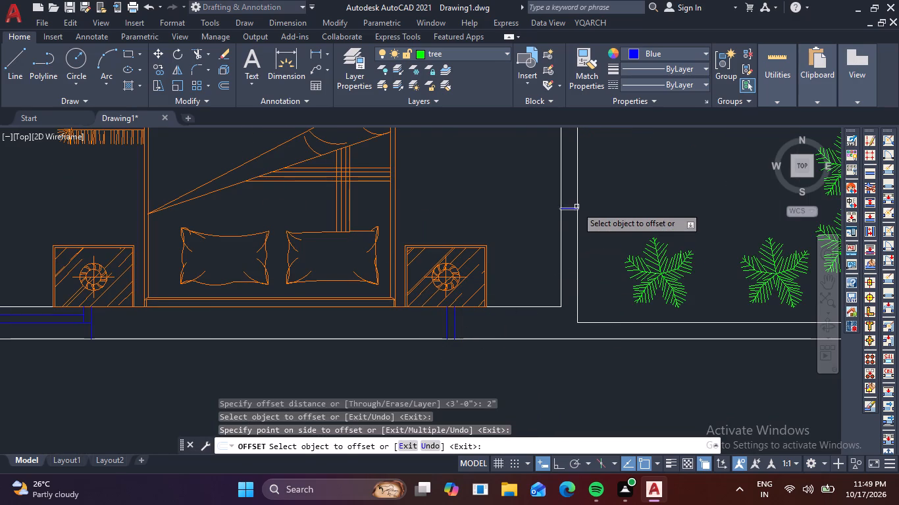
click(572, 210)
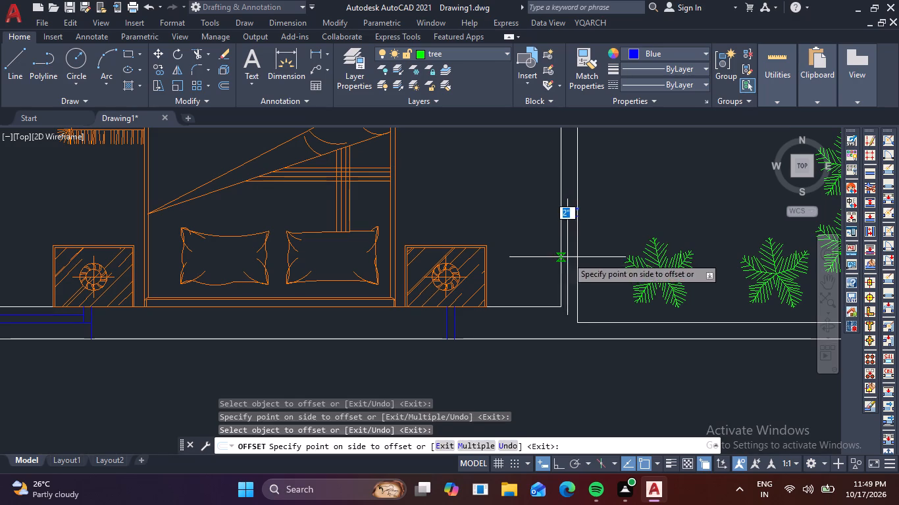
click(567, 257)
scroll(572, 258, up, 1)
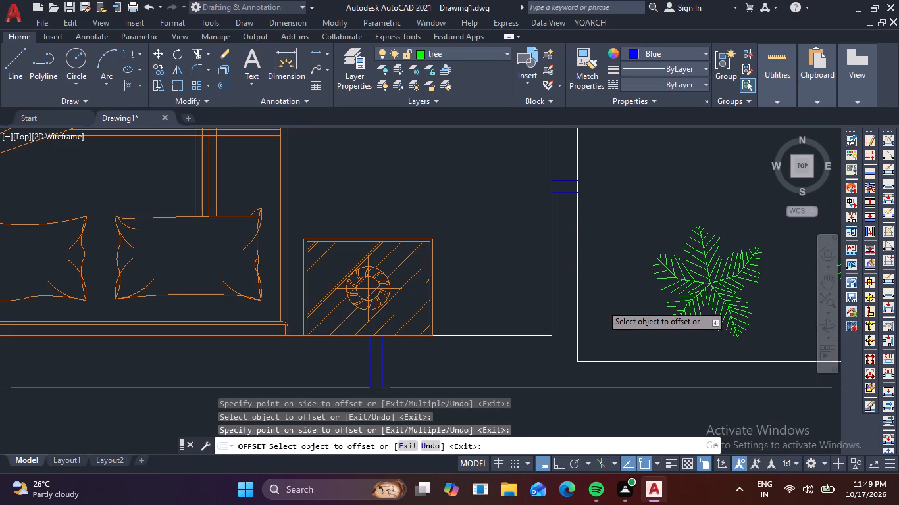
text(L)
key(space)
key(Escape)
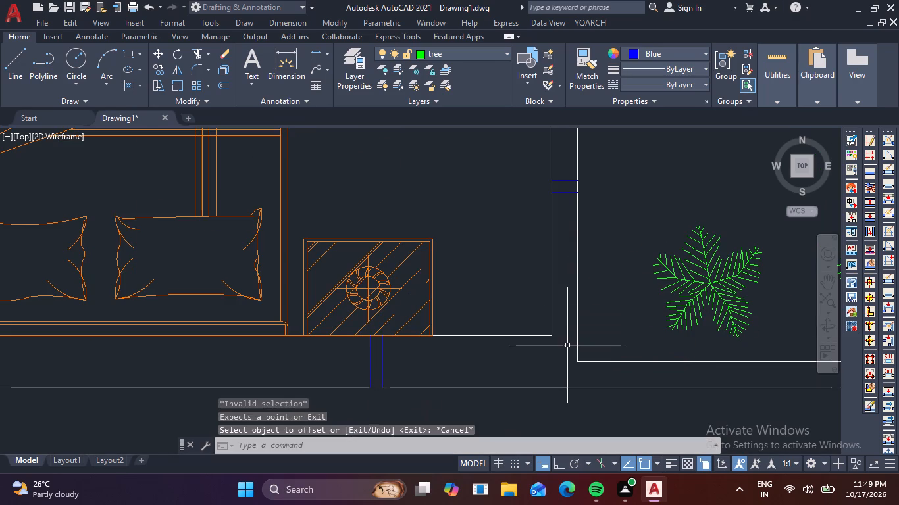
Draw a horizontal line from the midpoint of the inner vertical end line to the sit-out's southwest inner corner.
key(l)
key(space)
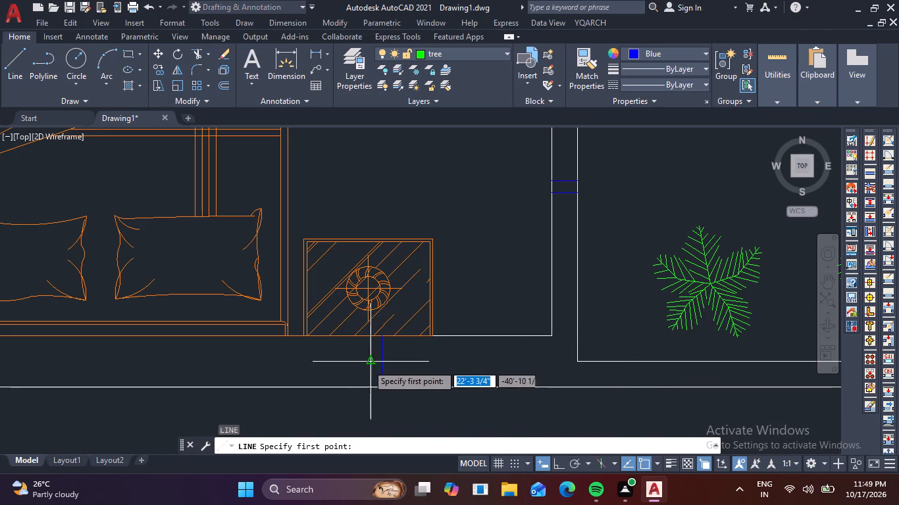
click(384, 364)
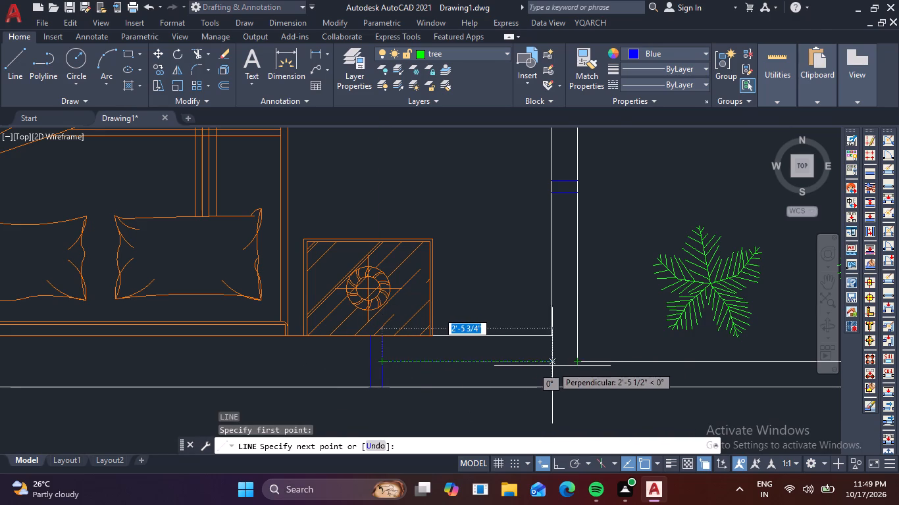
click(574, 360)
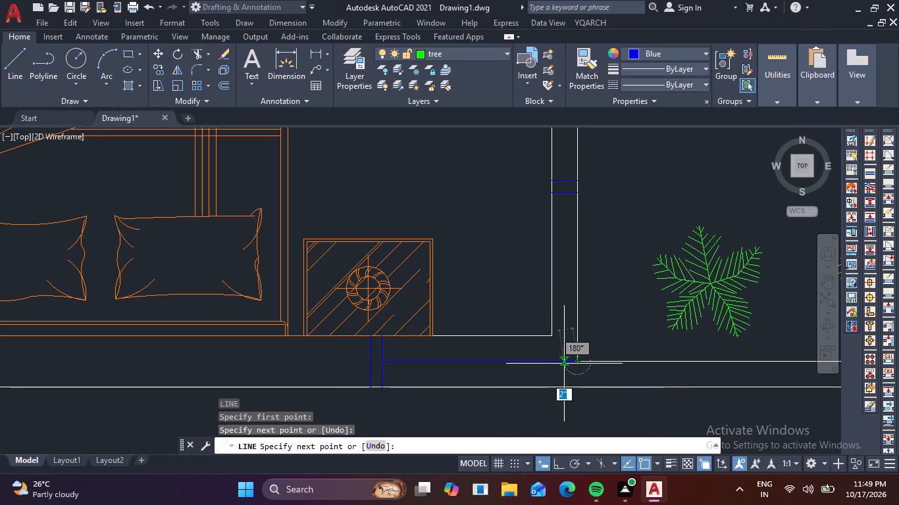
key(space)
Draw a vertical line from the midpoint of the inner horizontal end line south, past the horizontal window line.
key(space)
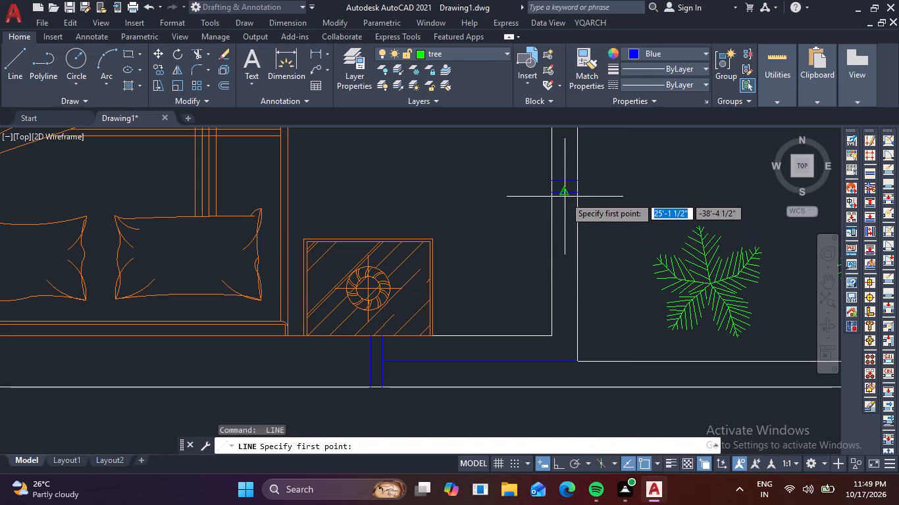
click(565, 192)
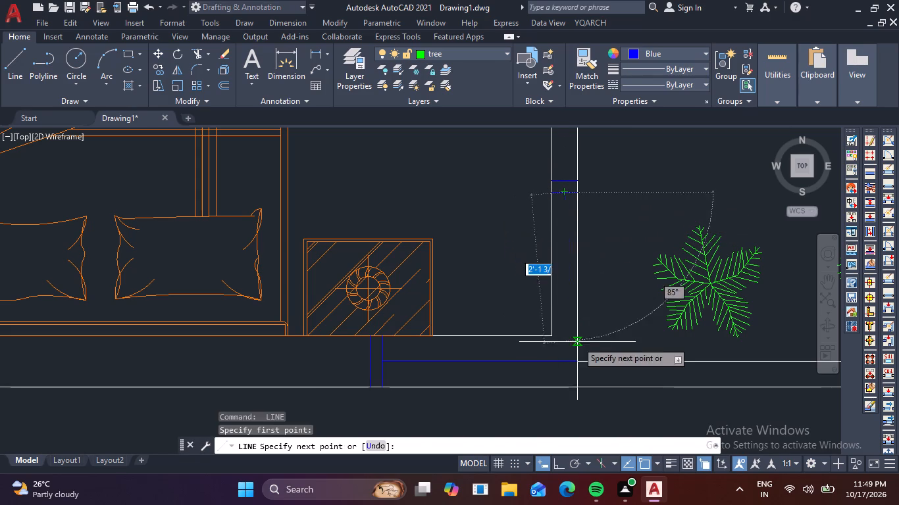
click(562, 373)
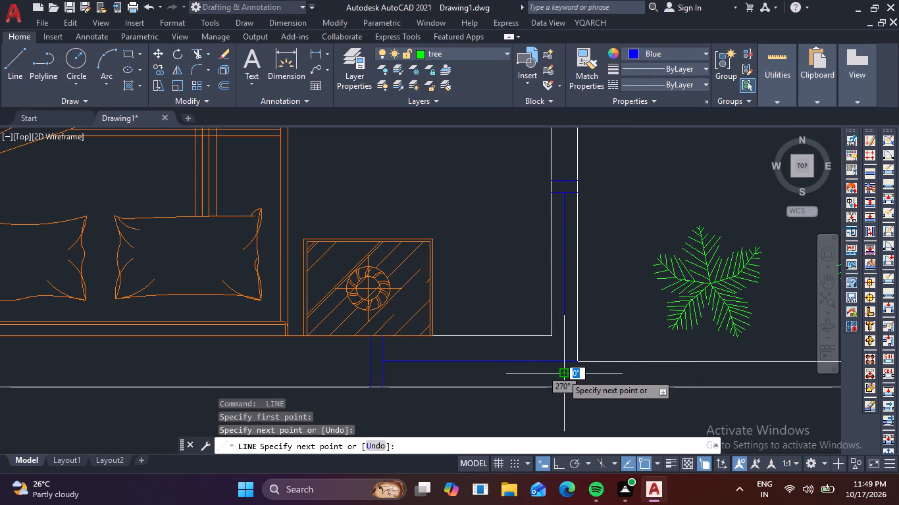
key(Escape)
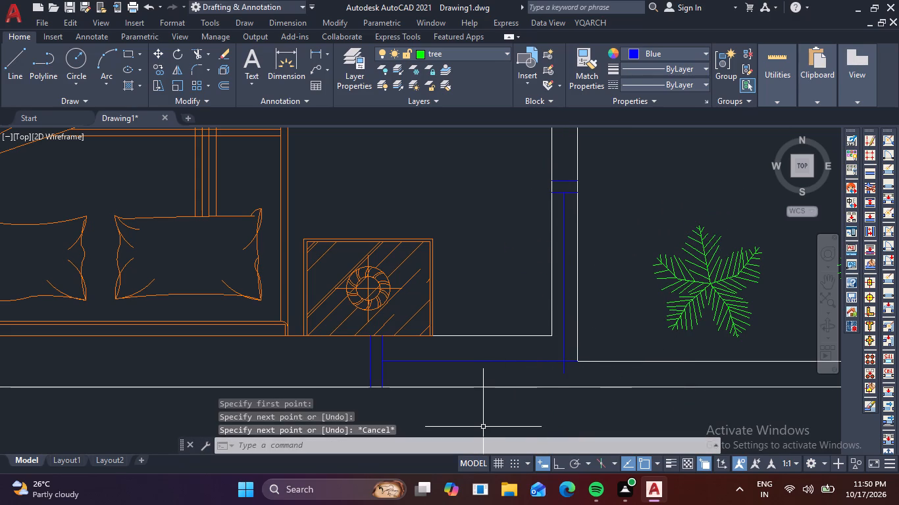
Offset the corner window's long lines 2": the horizontal one to the north and the vertical one to the west.
key(o)
key(Return)
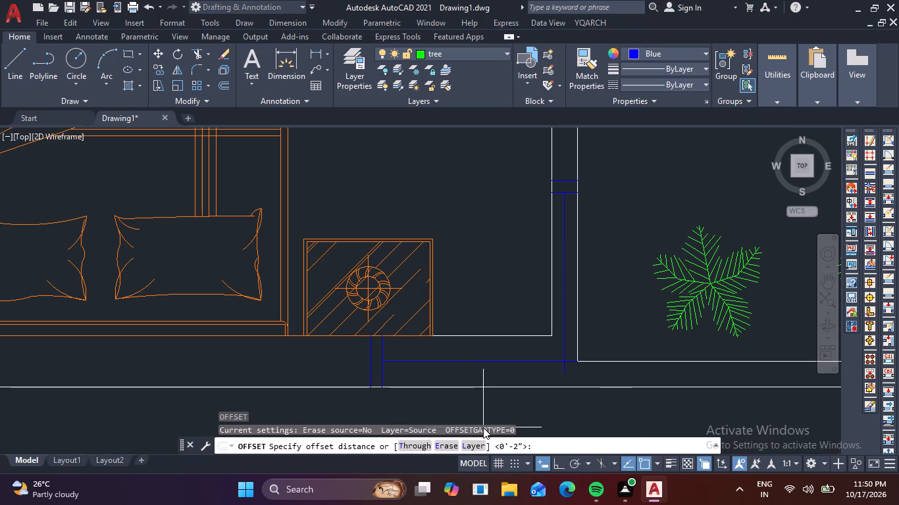
key(space)
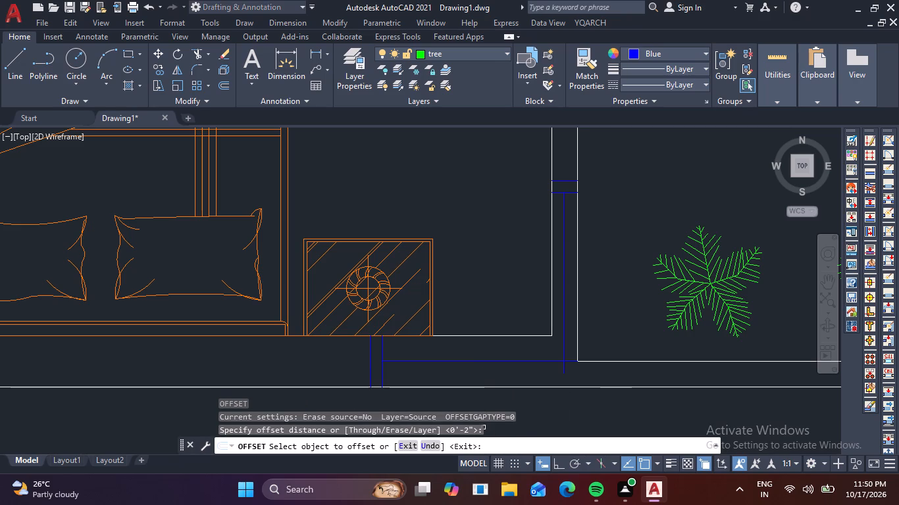
click(496, 360)
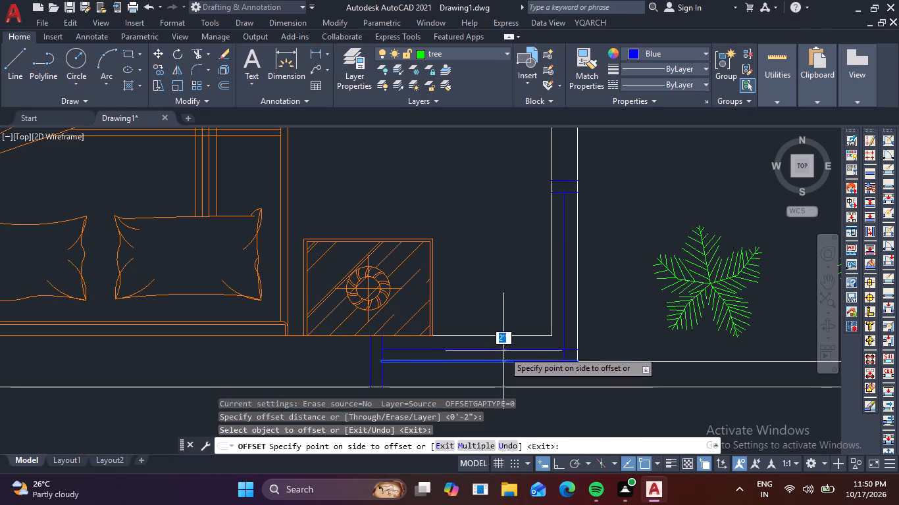
click(507, 343)
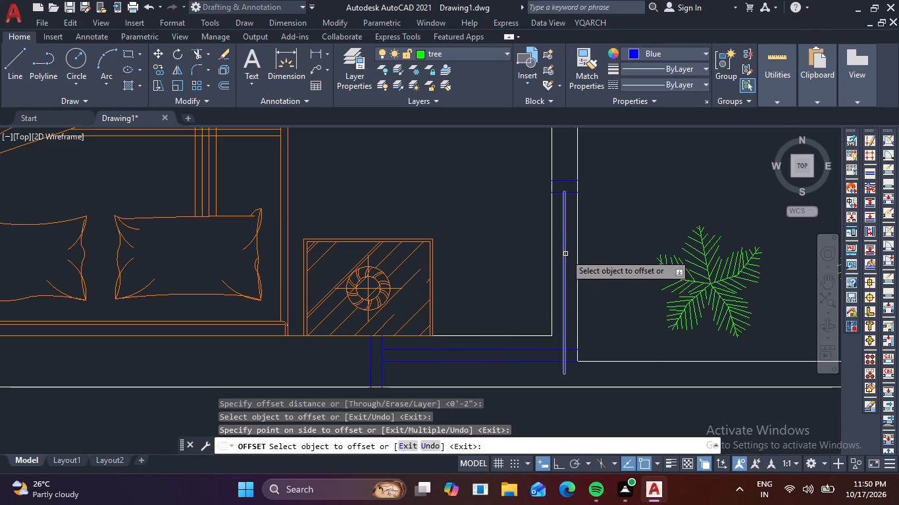
click(565, 254)
click(544, 256)
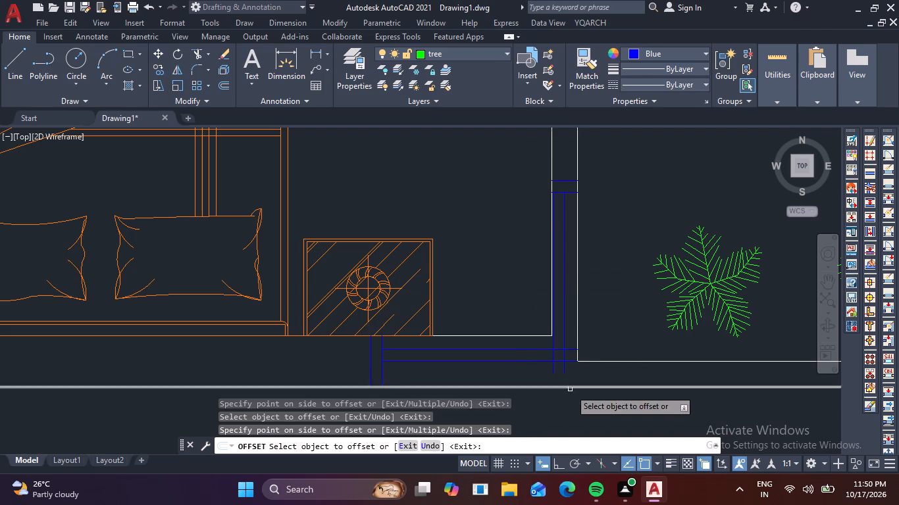
key(Escape)
Fillet the corner window's outer and inner long-line pairs with radius 0 so each pair meets in a sharp corner.
key(f)
key(space)
scroll(545, 354, up, 3)
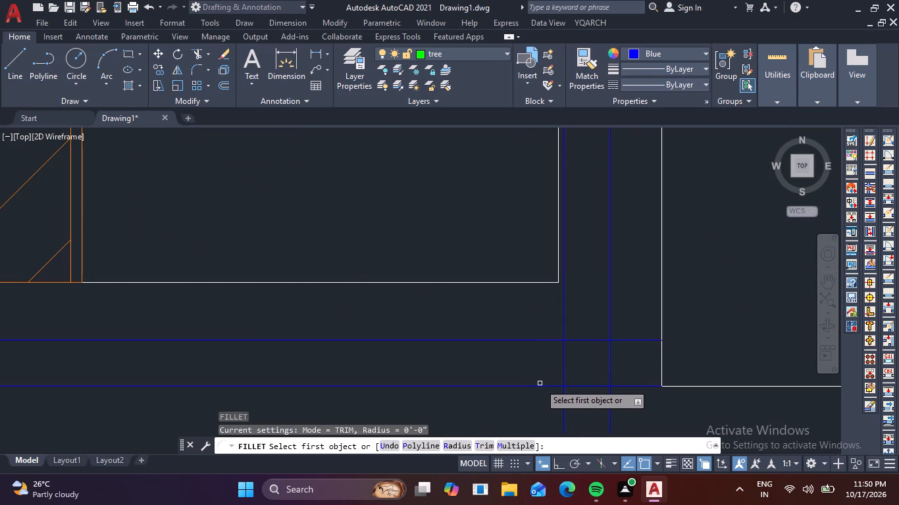
click(542, 386)
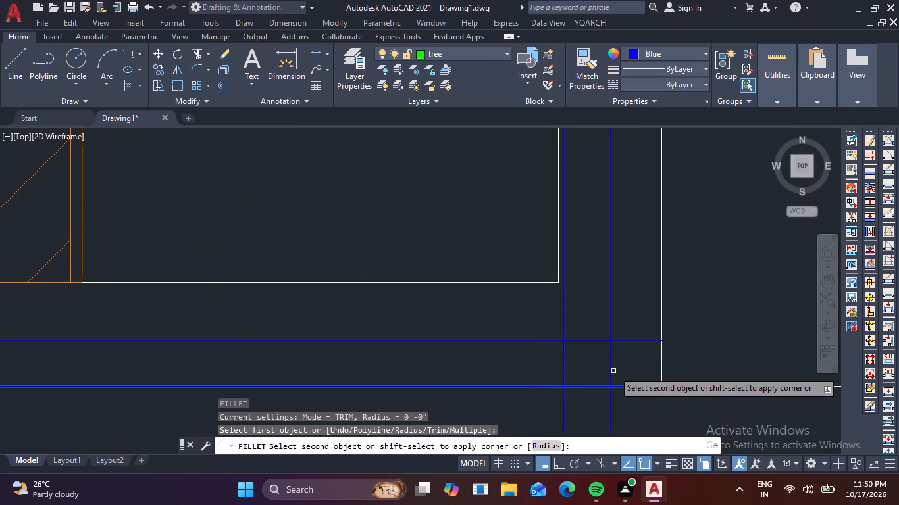
click(610, 311)
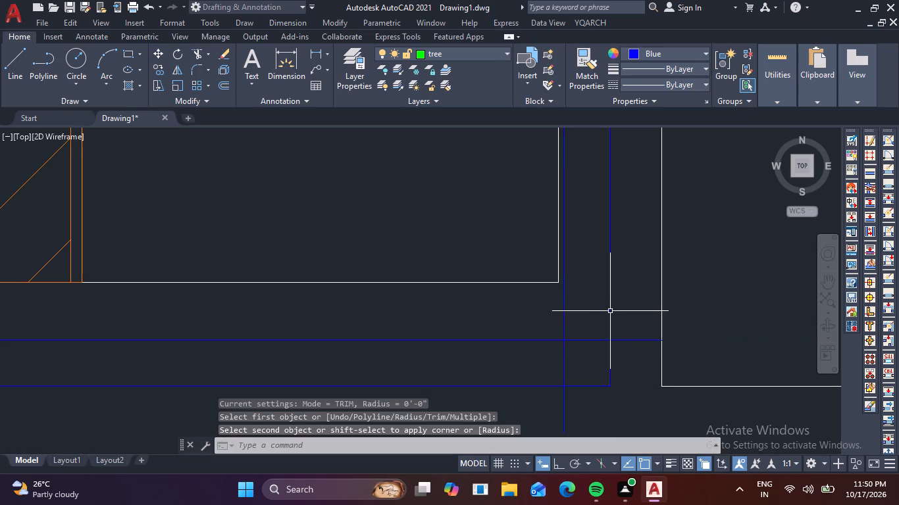
key(space)
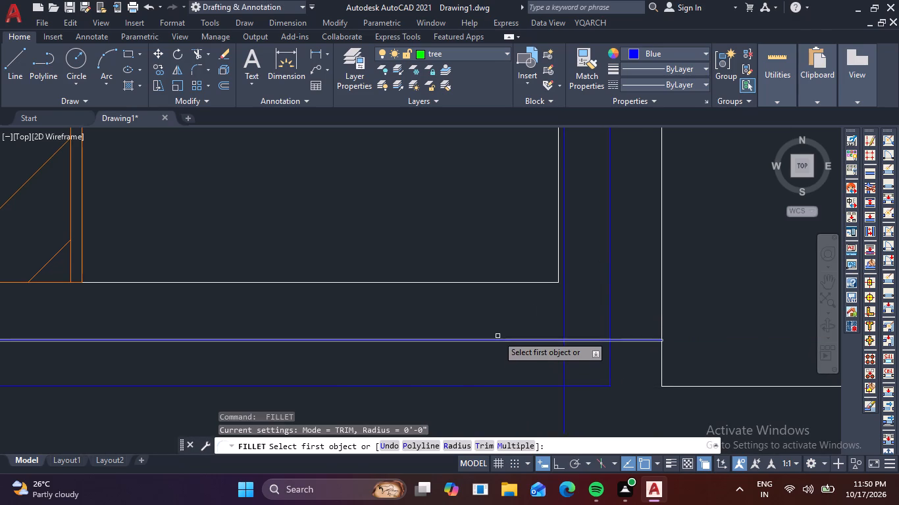
click(507, 340)
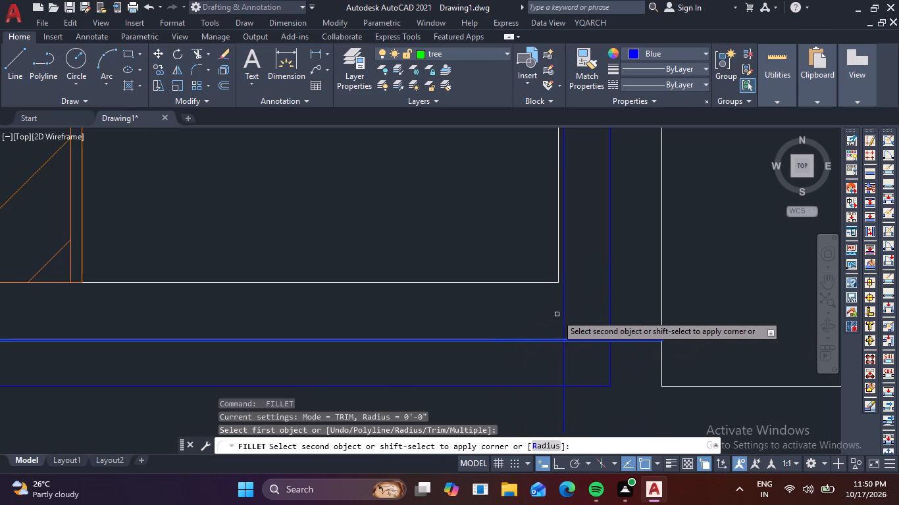
click(563, 313)
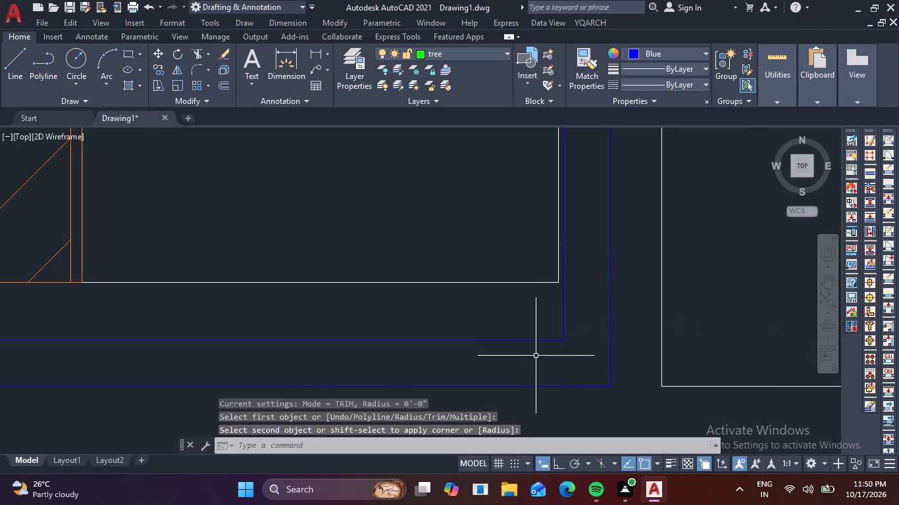
Delete the spare blue window lying outside the plot's west boundary wall.
scroll(536, 356, down, 4)
scroll(539, 345, up, 3)
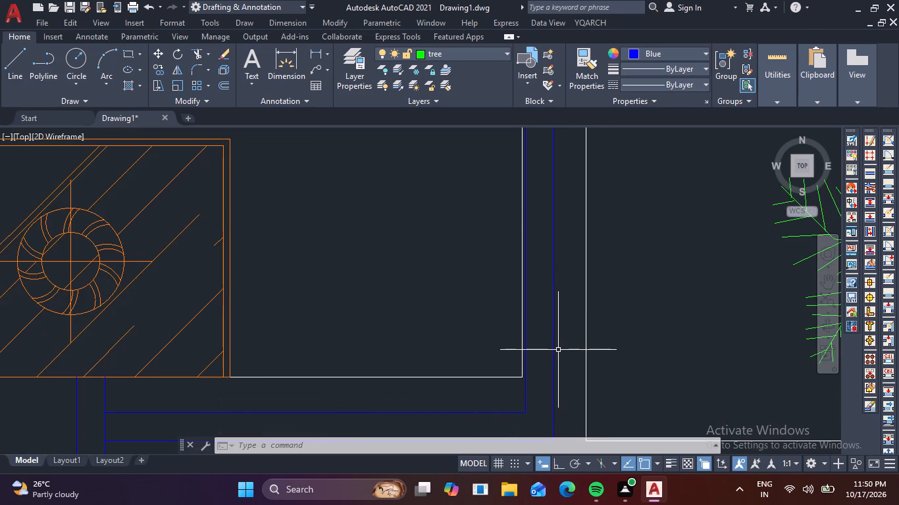
scroll(558, 350, up, 1)
scroll(565, 345, down, 5)
scroll(652, 312, down, 2)
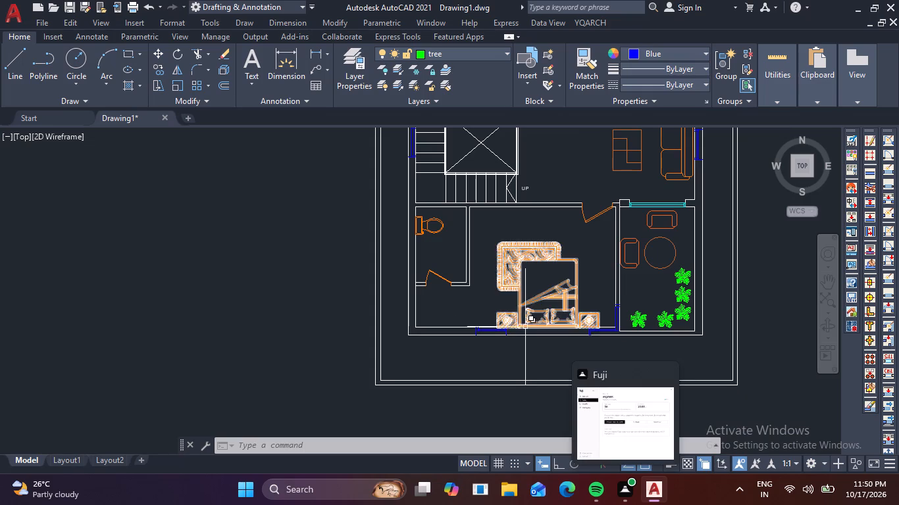
middle_drag(562, 275, 567, 422)
middle_drag(569, 316, 557, 399)
scroll(475, 289, up, 1)
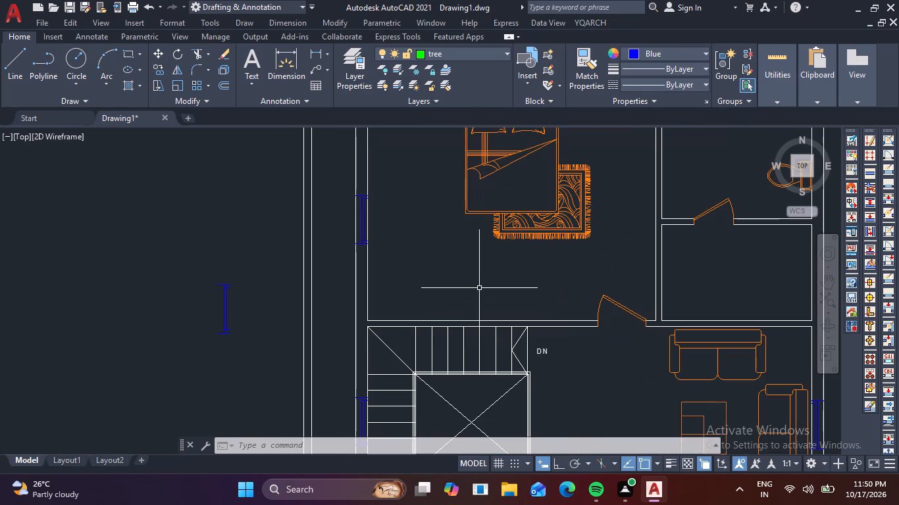
click(265, 354)
click(192, 246)
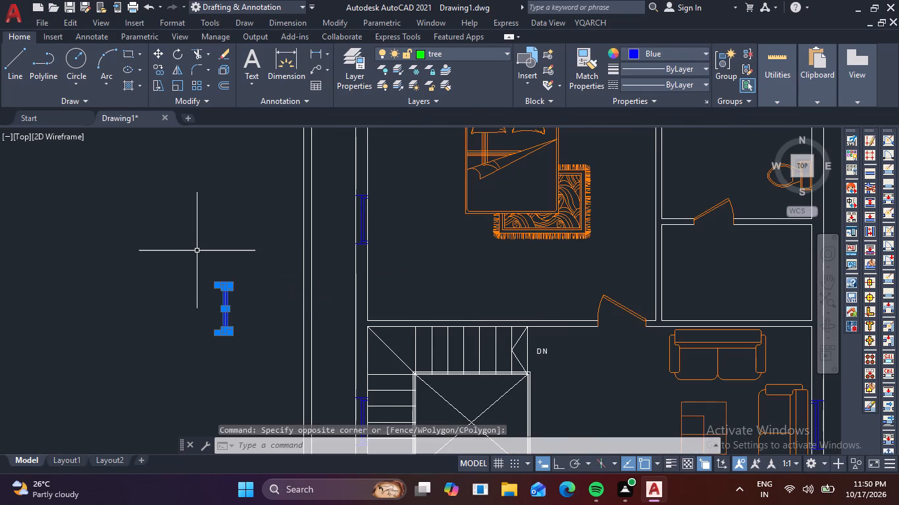
key(Delete)
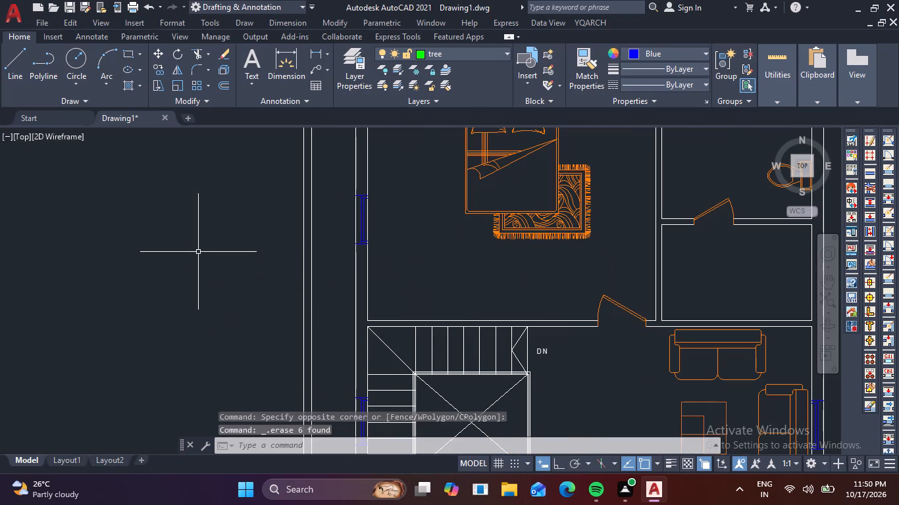
Copy the staircase's DN text into the bedroom north of the stairs, in the open floor south of the bed.
click(544, 349)
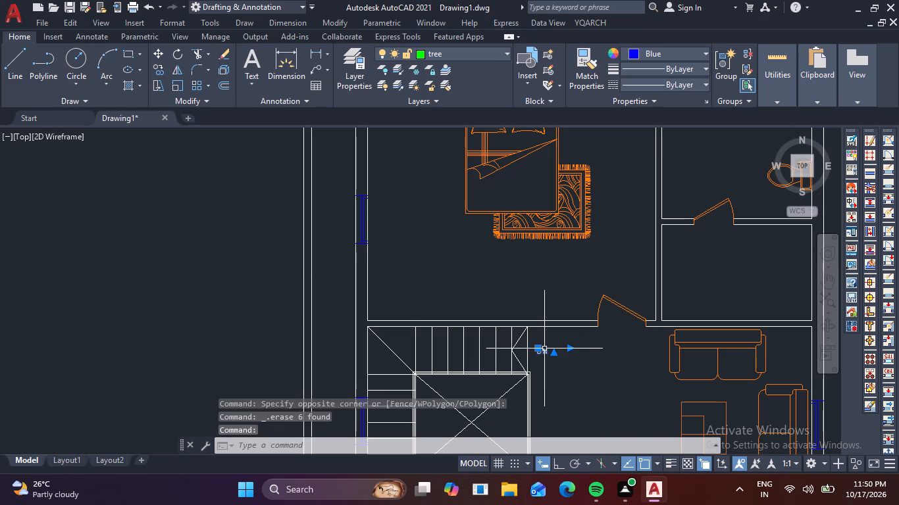
text(CO)
key(space)
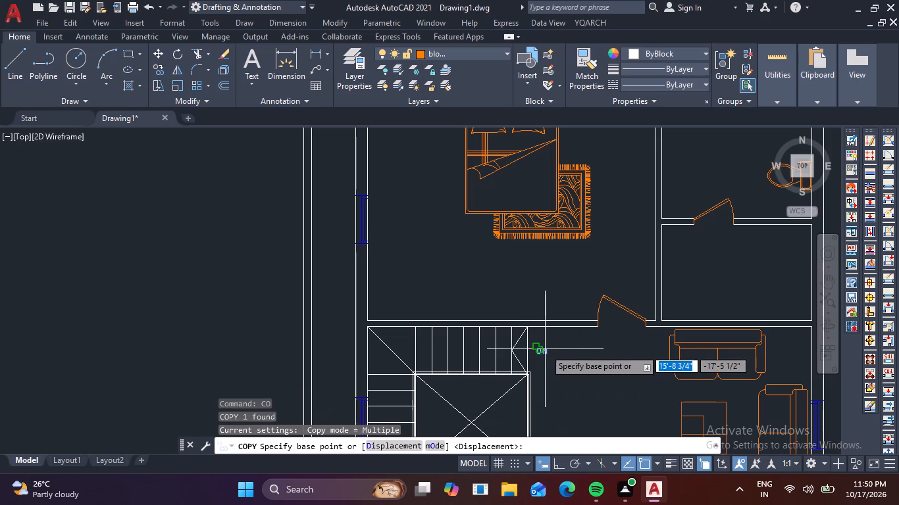
click(545, 349)
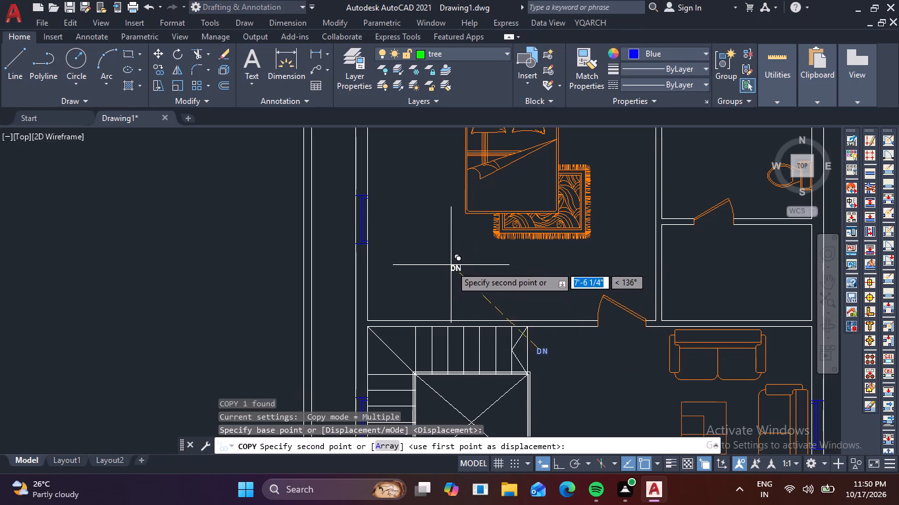
scroll(451, 269, down, 1)
scroll(417, 257, up, 2)
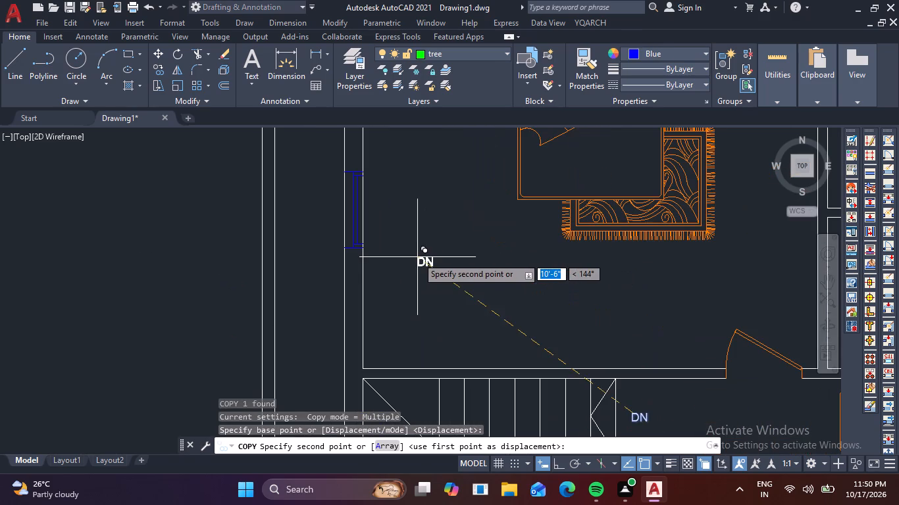
click(500, 270)
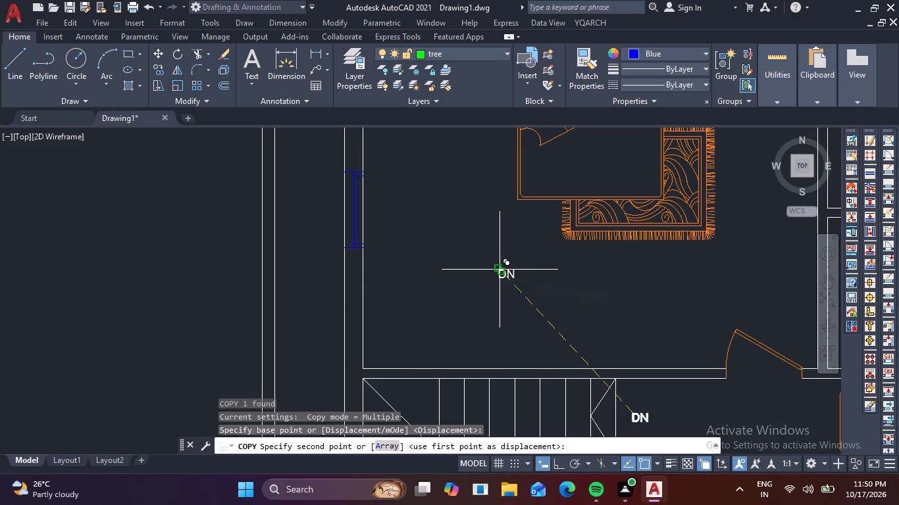
key(Escape)
Replace the copied text's content with MASTER BED ROOM and, on a new line, 18'X13'6".
double_click(516, 272)
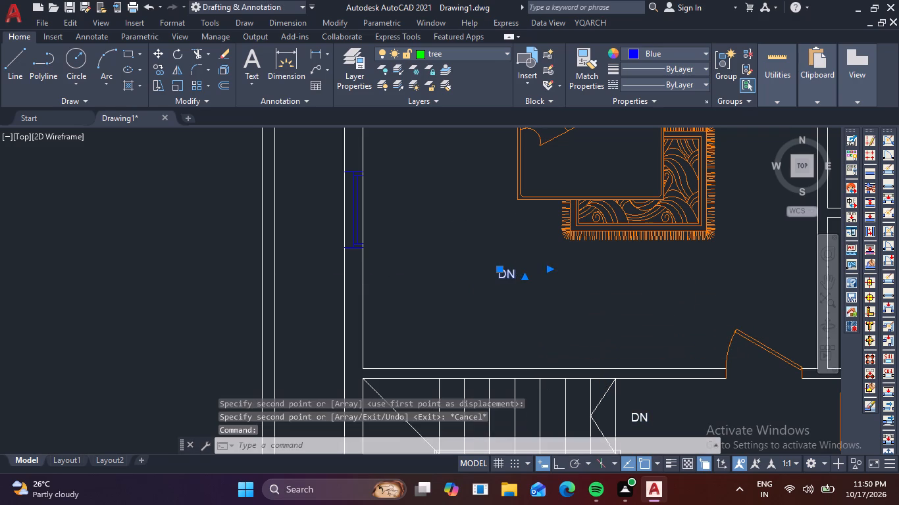
click(532, 281)
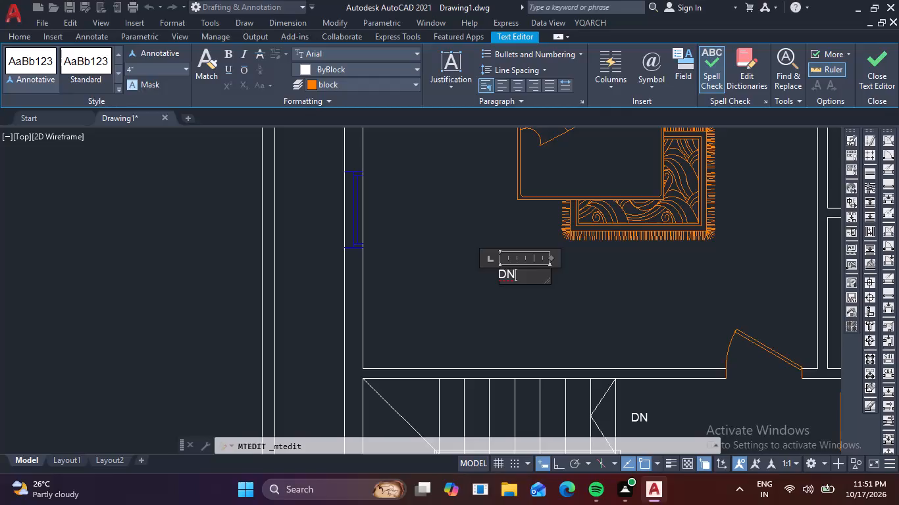
key(BackSpace)
key(BackSpace)
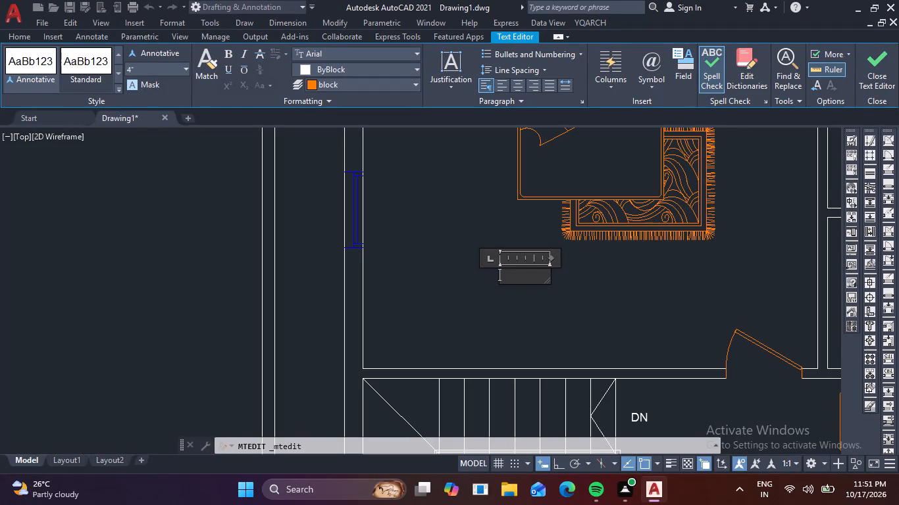
text(MA)
text(STER)
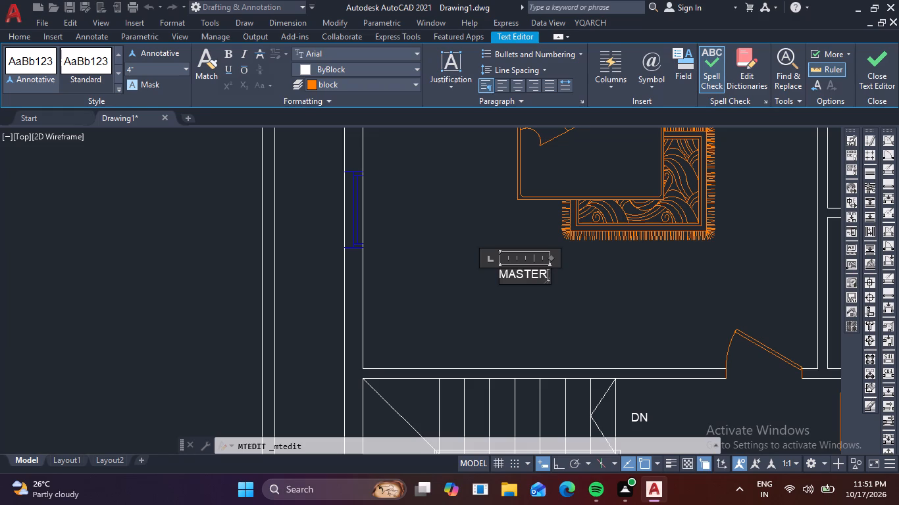
key(space)
text(BED ROOM)
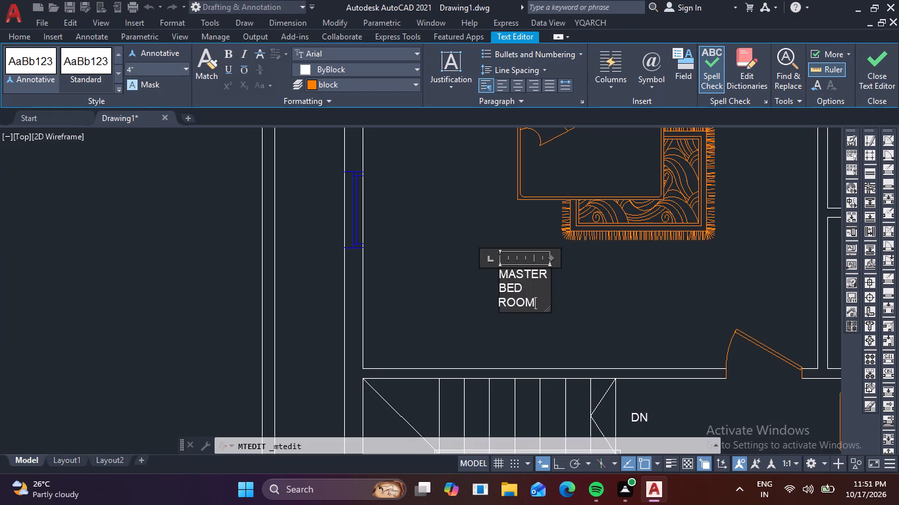
key(Return)
text(18)
key(apostrophe)
text(X13)
key(apostrophe)
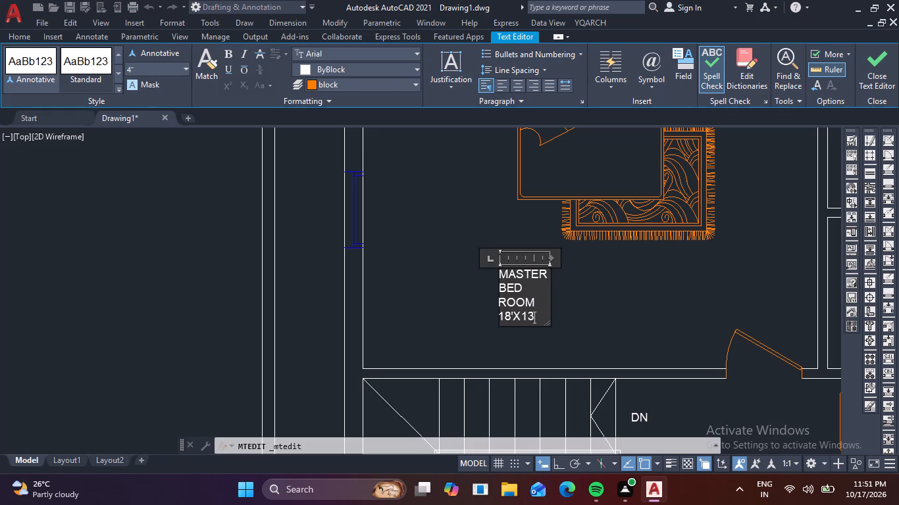
text(6")
Widen the label's text frame so that MASTER BED ROOM fits on one line above the size.
drag(552, 258, 722, 278)
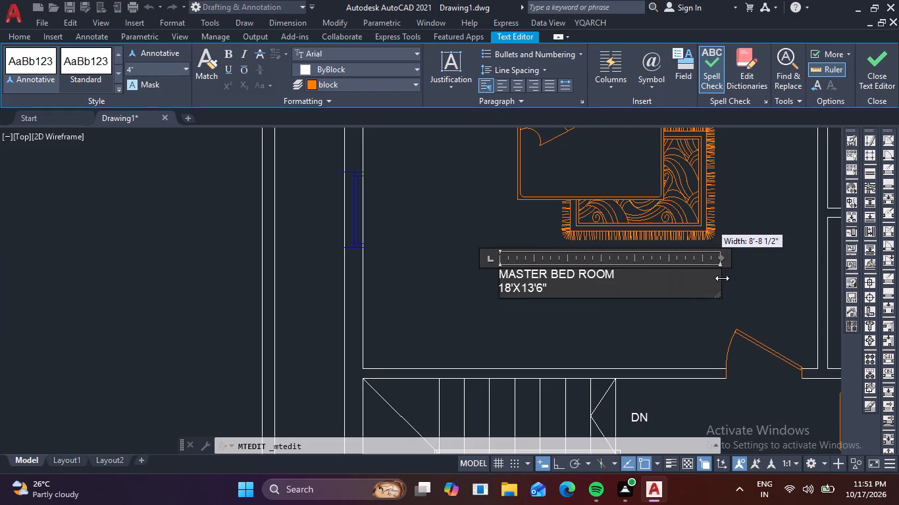
drag(722, 278, 671, 283)
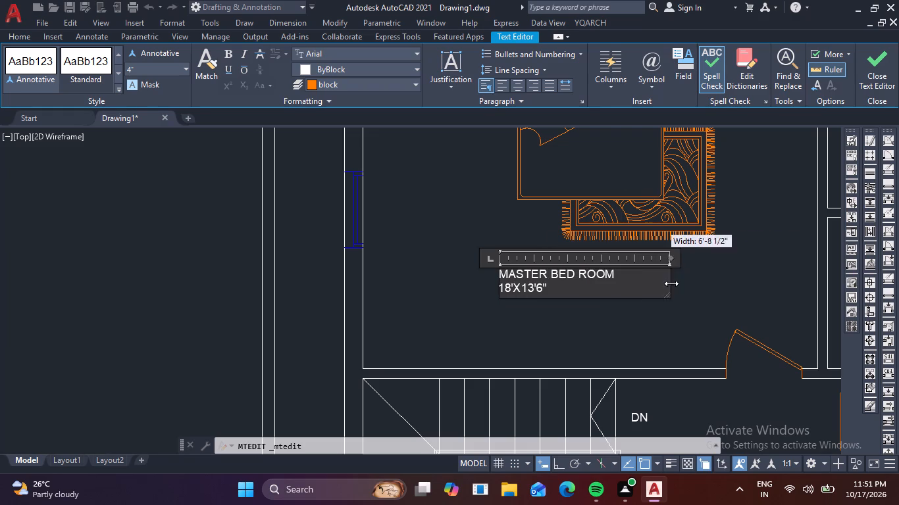
drag(671, 283, 644, 276)
Centre both lines of the master bedroom label and set their text height to 7".
drag(587, 288, 563, 282)
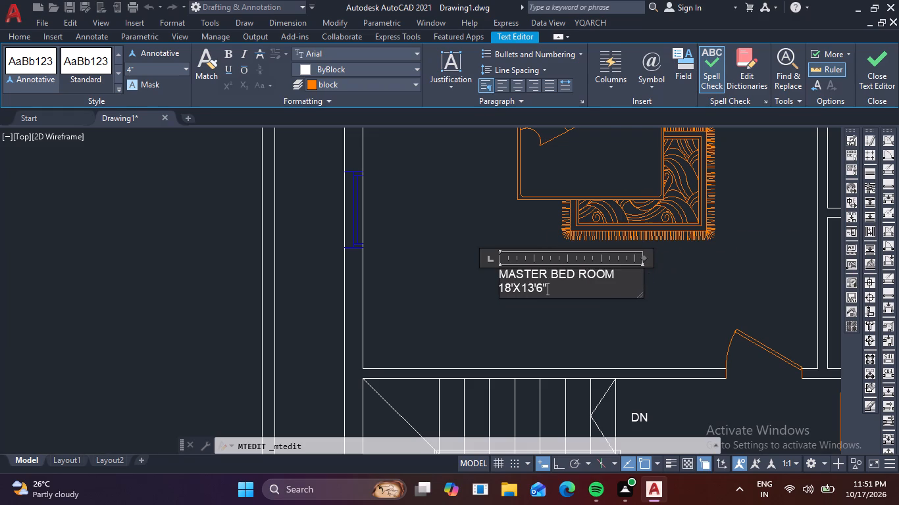
drag(563, 282, 492, 268)
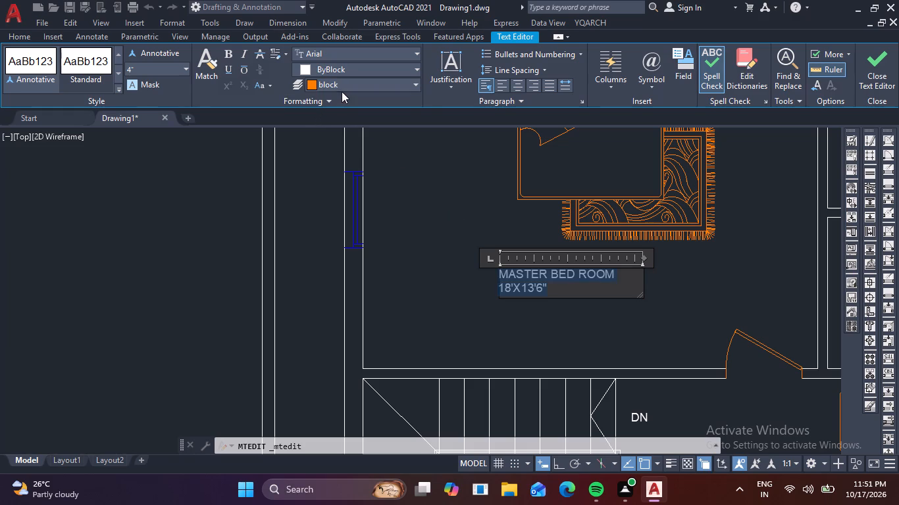
click(523, 83)
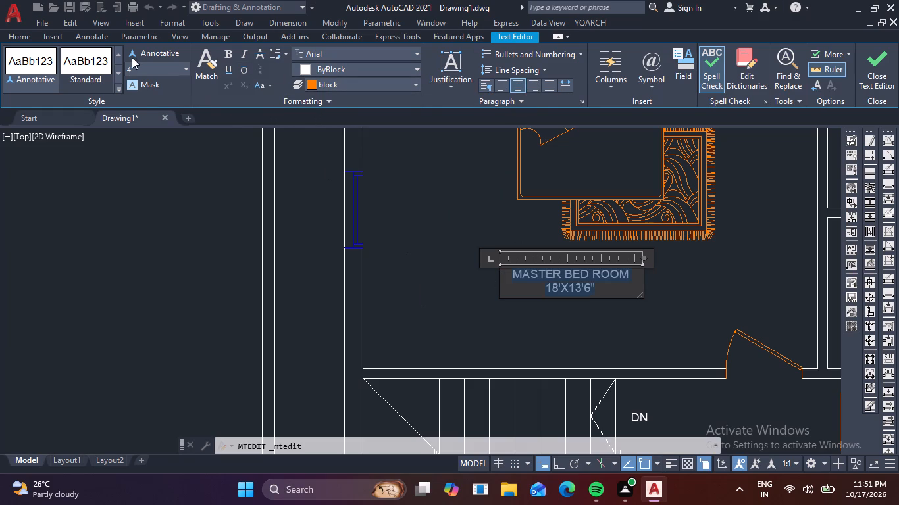
click(155, 70)
key(7)
key(Return)
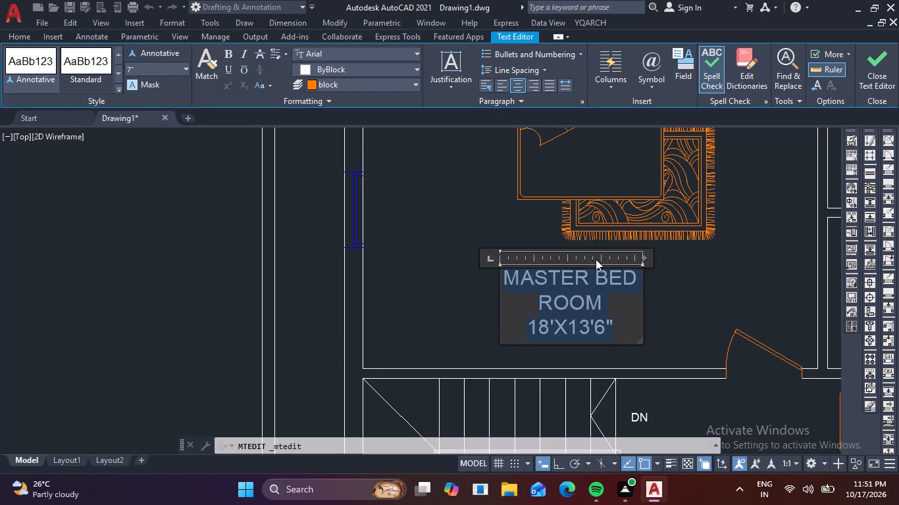
Widen the master bedroom label's text frame so that MASTER BED ROOM fits on one line, and finish editing.
drag(646, 260, 690, 268)
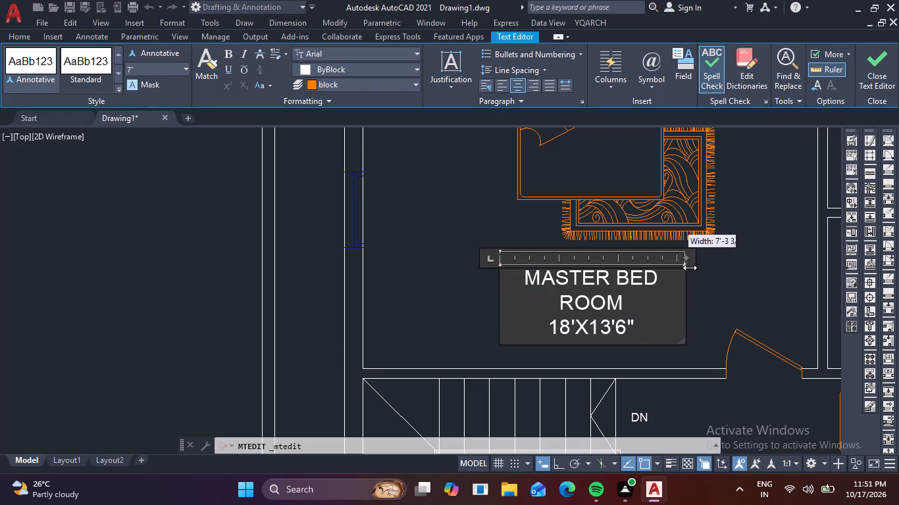
drag(690, 268, 717, 266)
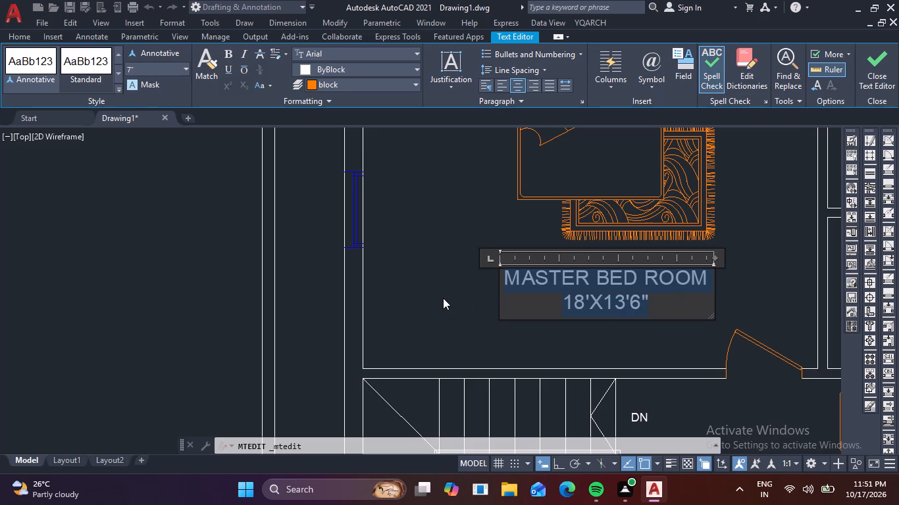
click(443, 298)
Copy the master bedroom label into the living area, just east of the staircase between the DN and UP texts.
scroll(561, 272, down, 2)
middle_drag(531, 269, 390, 207)
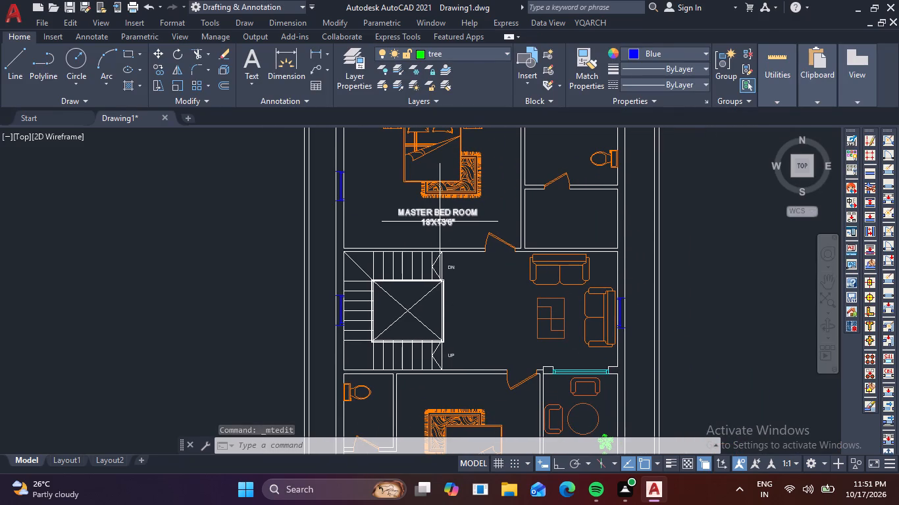
click(440, 222)
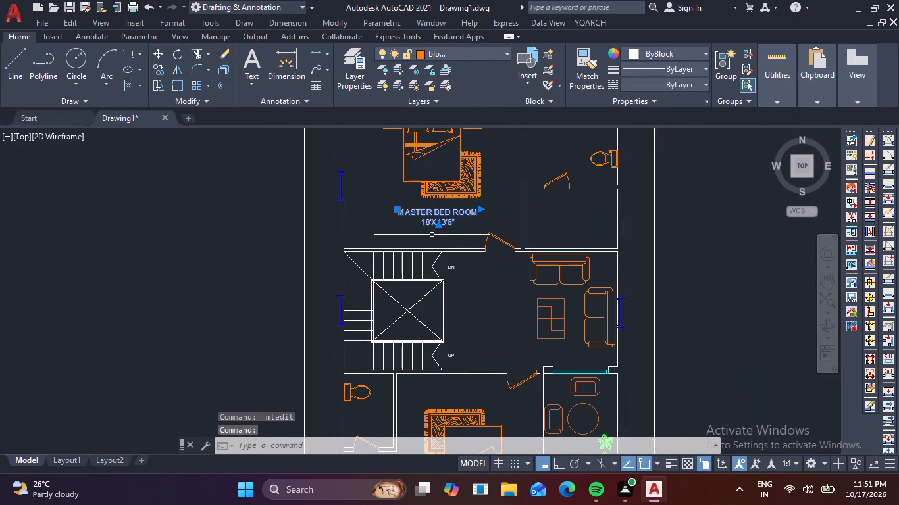
text(CO)
key(space)
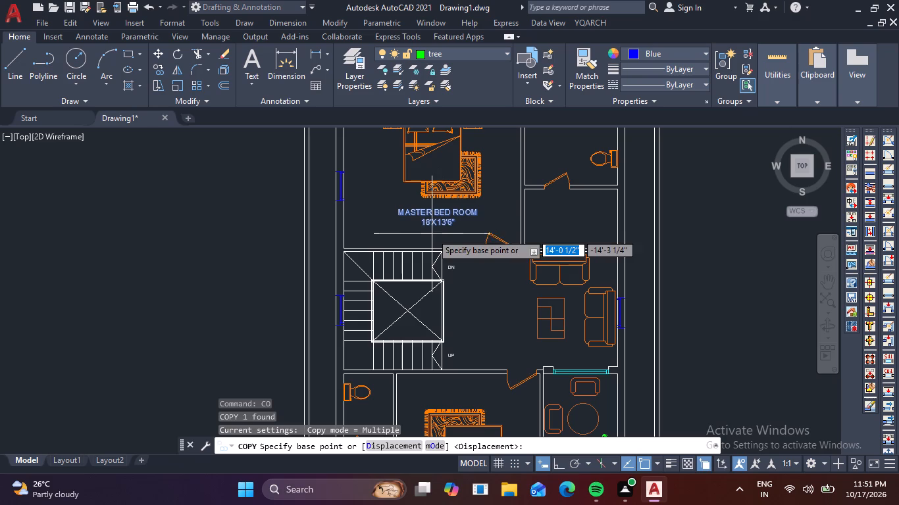
click(430, 226)
scroll(467, 320, up, 2)
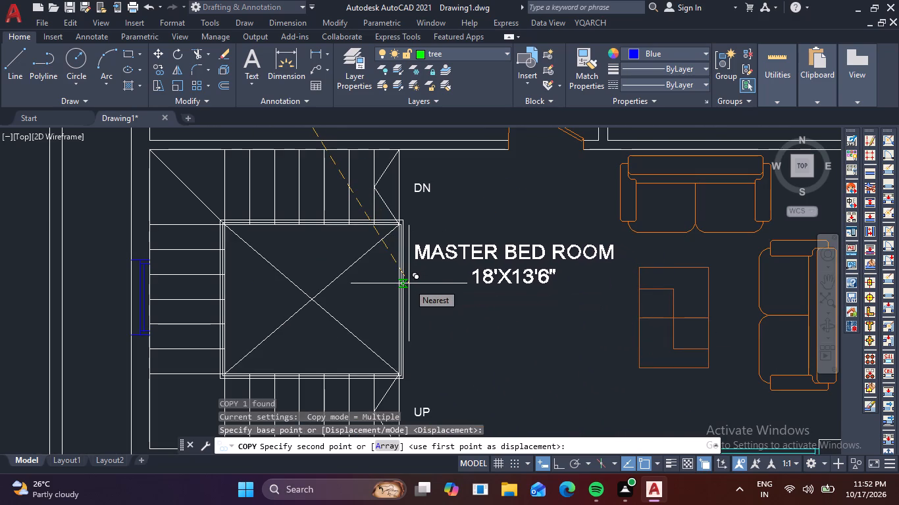
click(409, 283)
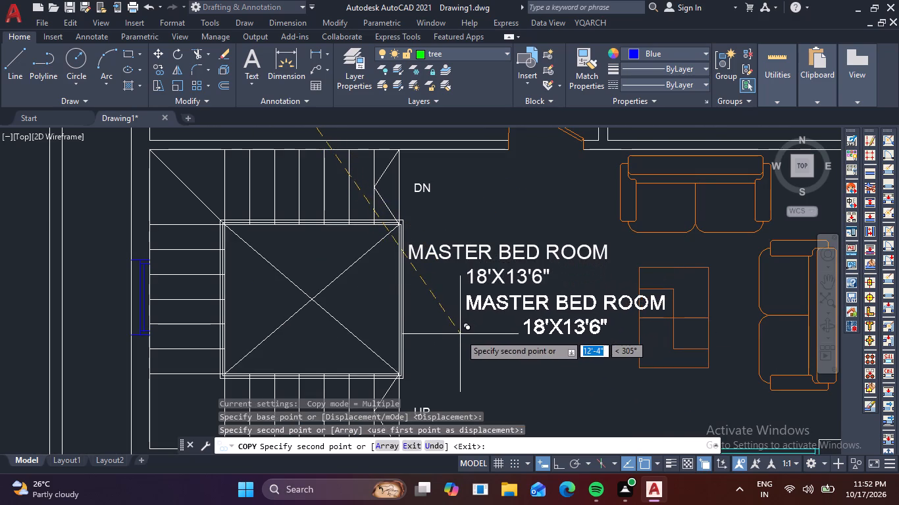
key(Escape)
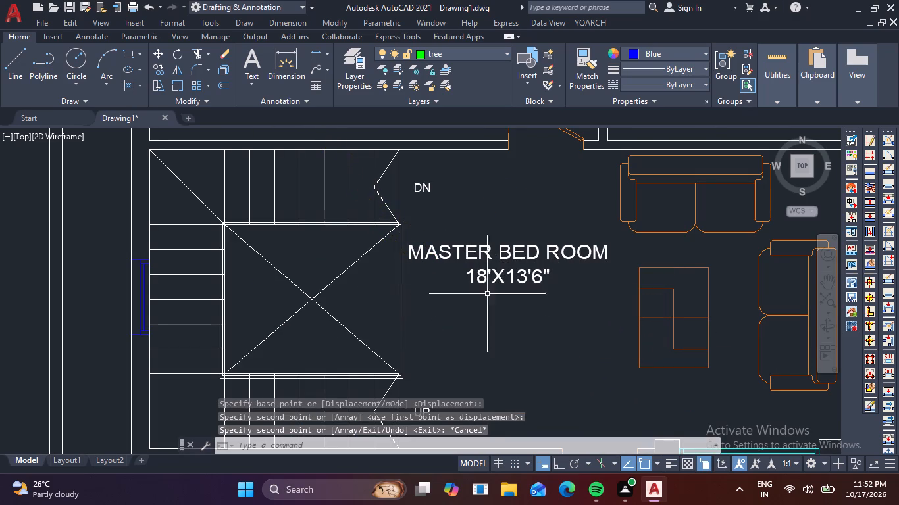
Copy the living-area label into the south bedroom, in the open floor north of the rug and bed.
click(504, 283)
text(CO)
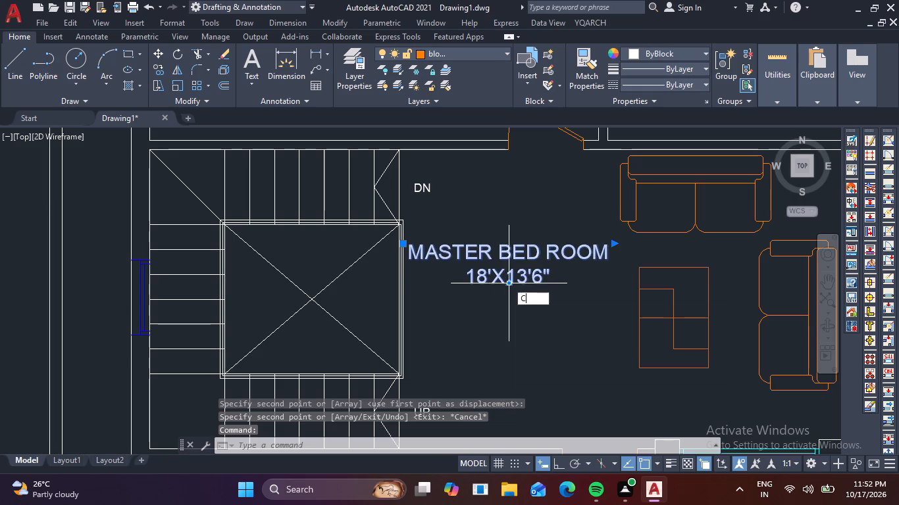
key(space)
click(507, 281)
scroll(532, 422, down, 3)
middle_drag(532, 422, 430, 137)
scroll(411, 166, up, 3)
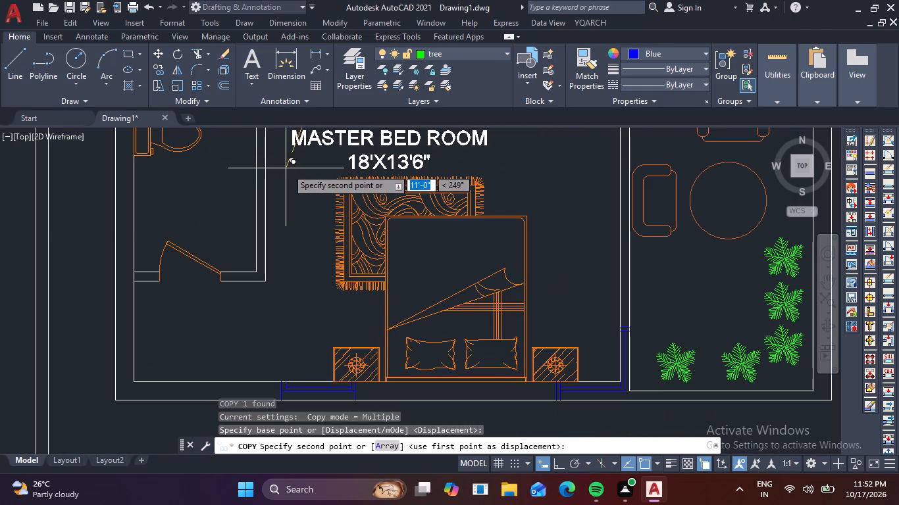
middle_drag(287, 168, 298, 216)
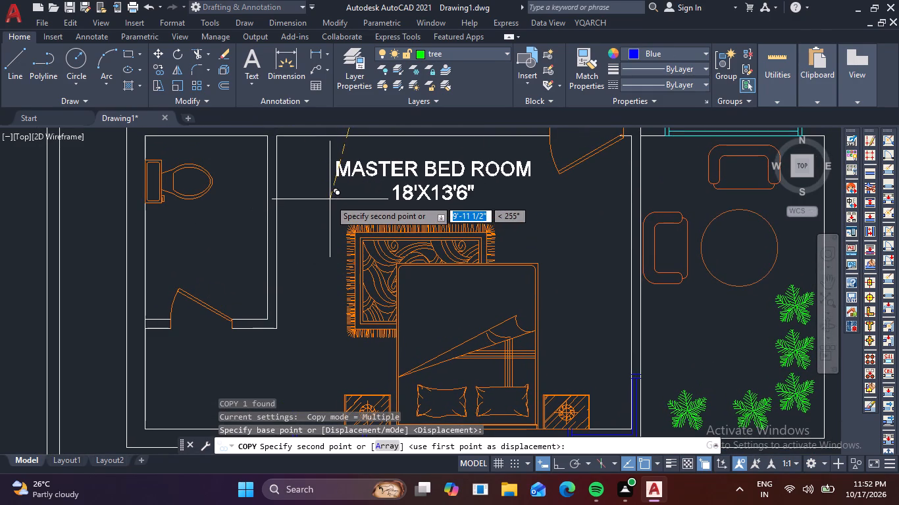
click(328, 197)
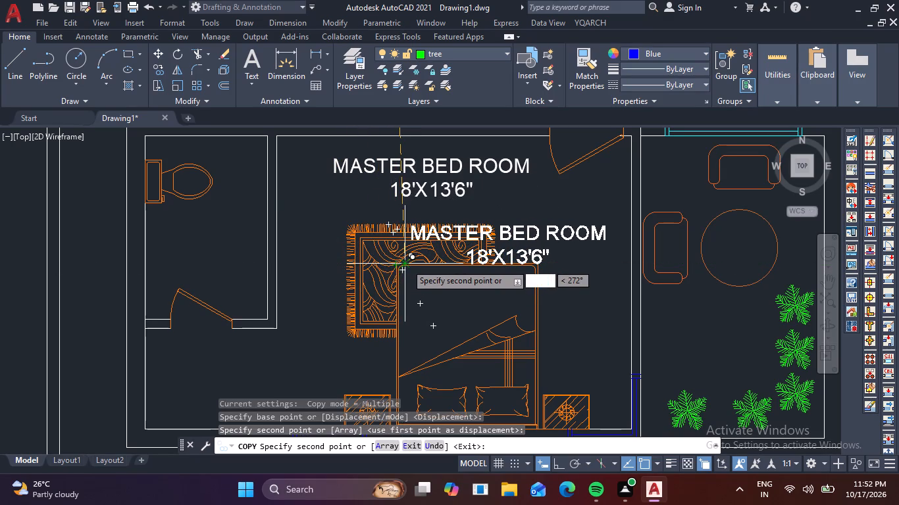
key(Escape)
Clear the size line from the copied label in the south bedroom.
double_click(451, 191)
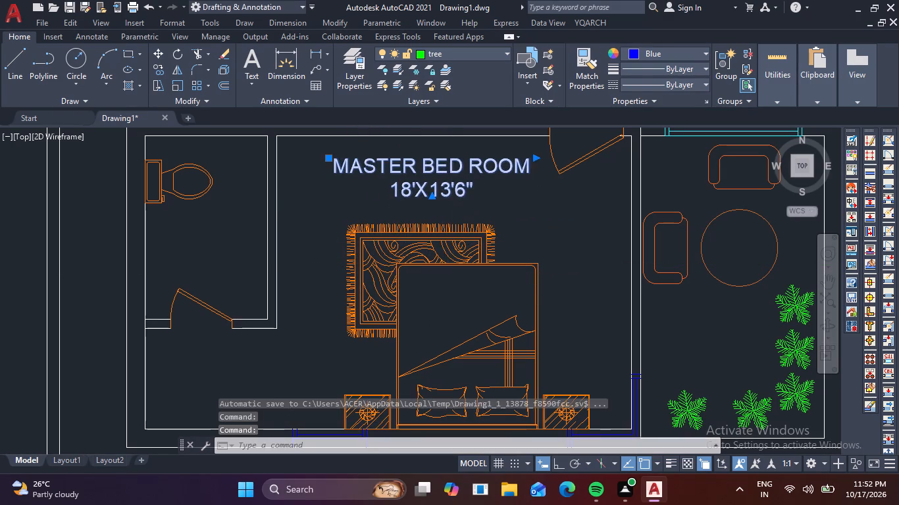
click(475, 190)
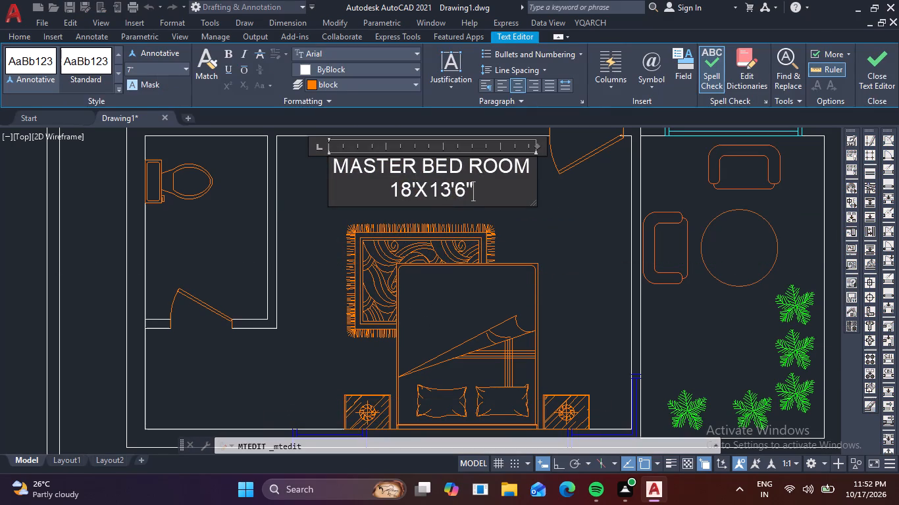
key(BackSpace)
key(BackSpace)
key(BackSpace)
key(BackSpace)
key(BackSpace)
key(BackSpace)
key(BackSpace)
key(BackSpace)
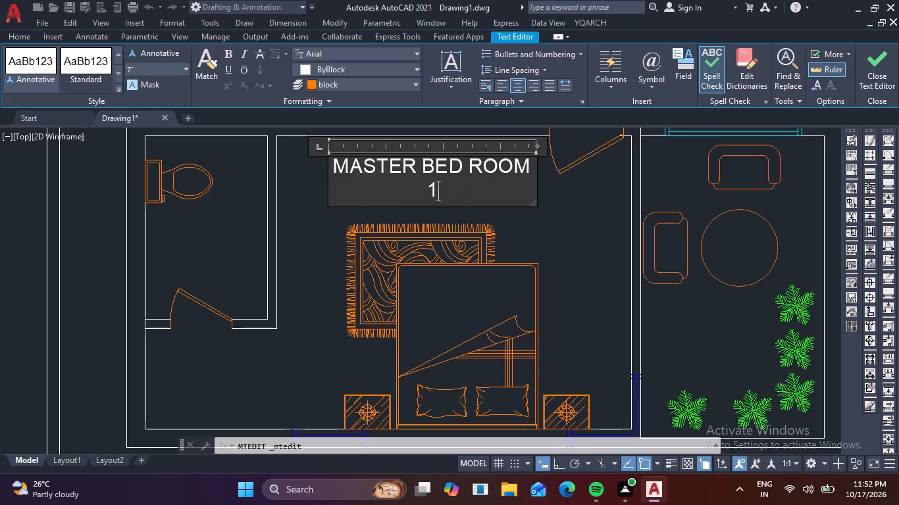
key(BackSpace)
Change the south bedroom label's name to CHILDREN BED ROOM and widen its text frame so the name fits on one line.
key(Left)
key(Left)
key(Left)
key(Left)
key(Left)
key(Left)
key(Left)
key(Left)
key(Left)
key(Left)
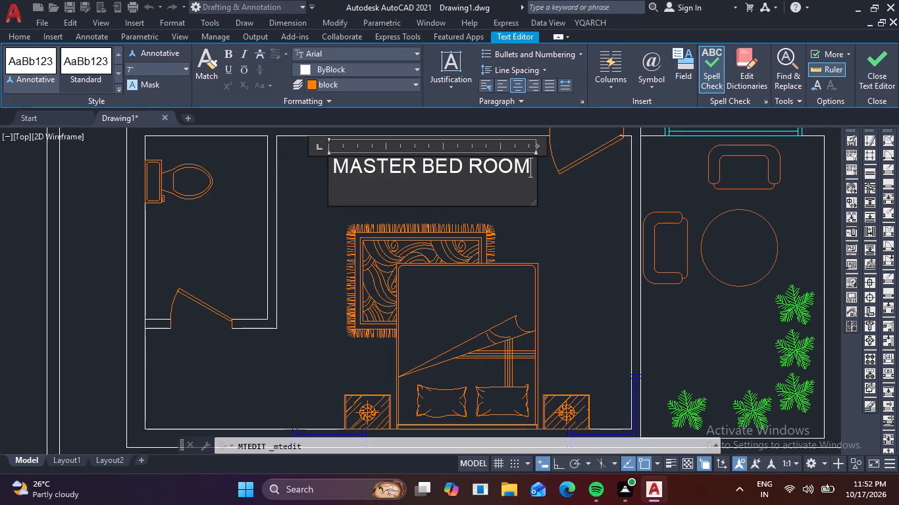
key(BackSpace)
key(BackSpace)
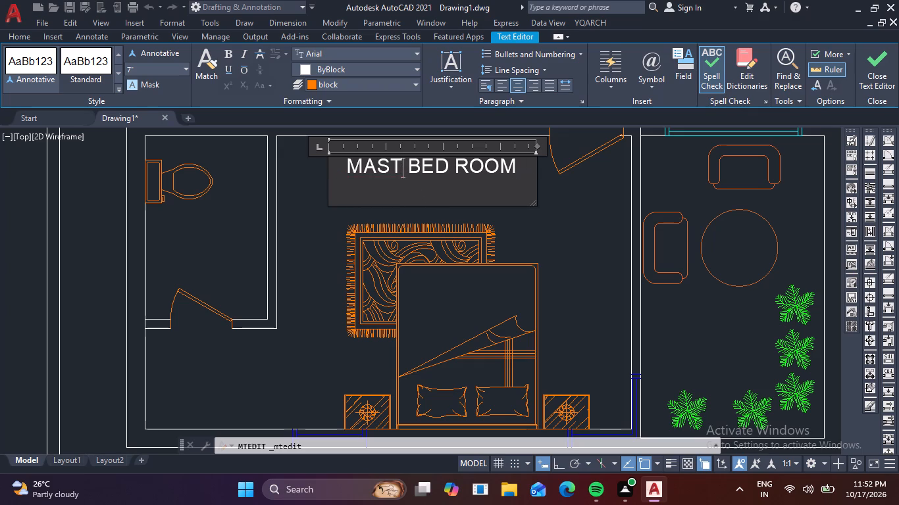
key(BackSpace)
key(BackSpace)
key(BackSpace)
key(BackSpace)
text(CHILD)
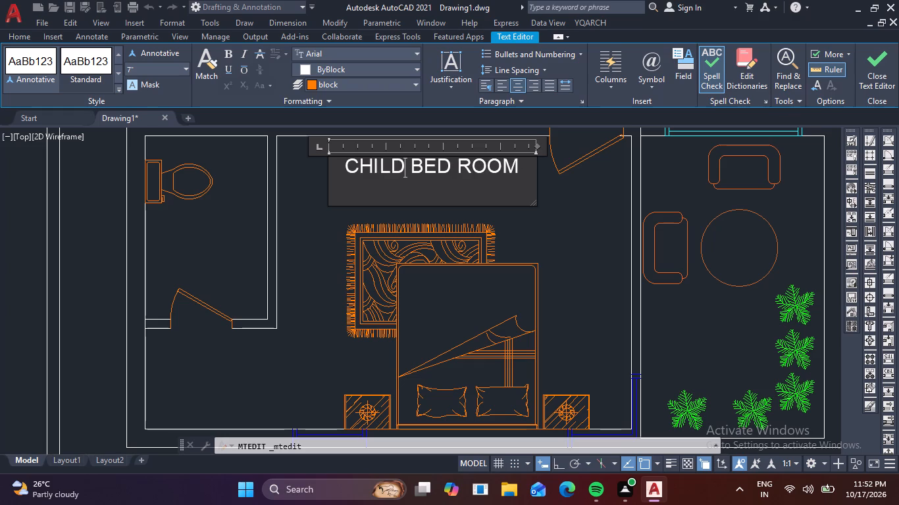
text(RE)
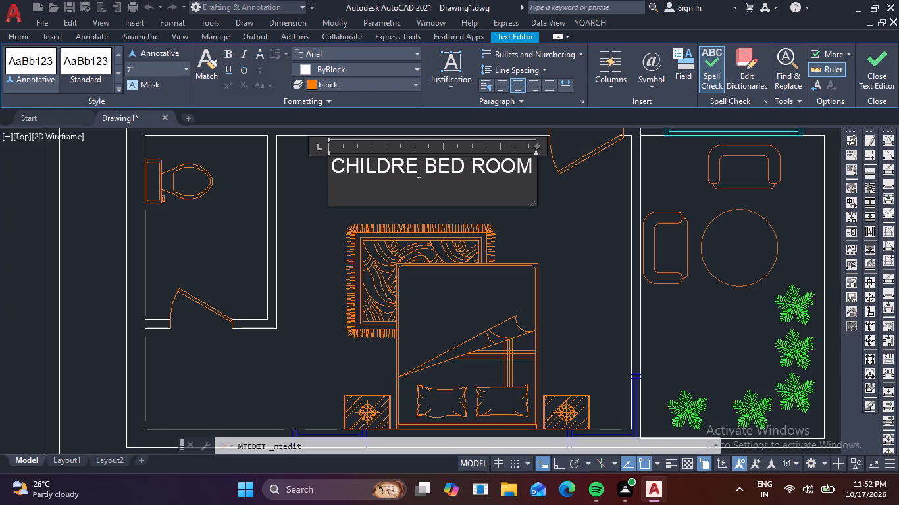
key(n)
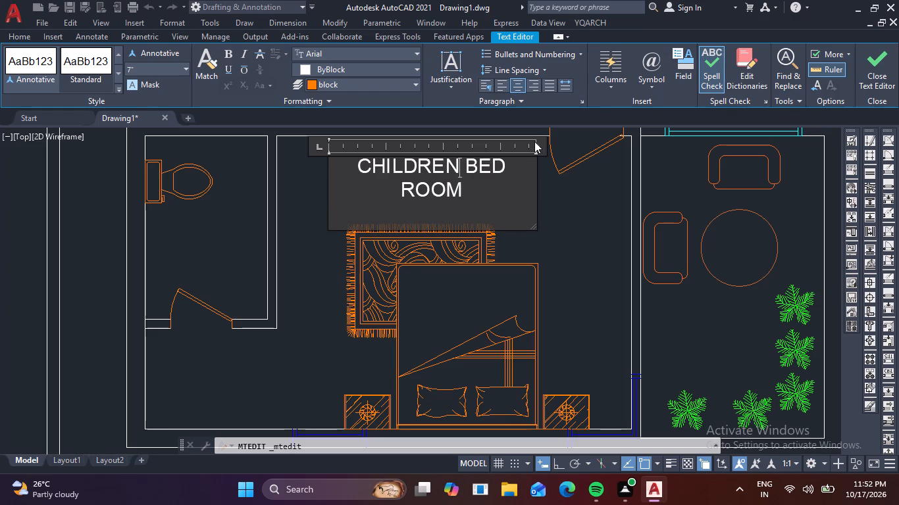
drag(538, 146, 562, 141)
Enter 15'3"X12' as the size line below CHILDREN BED ROOM and finish editing the label.
key(Right)
key(Right)
key(Right)
key(Right)
key(Right)
key(Right)
key(Right)
key(Right)
key(Right)
key(Right)
key(Right)
key(Right)
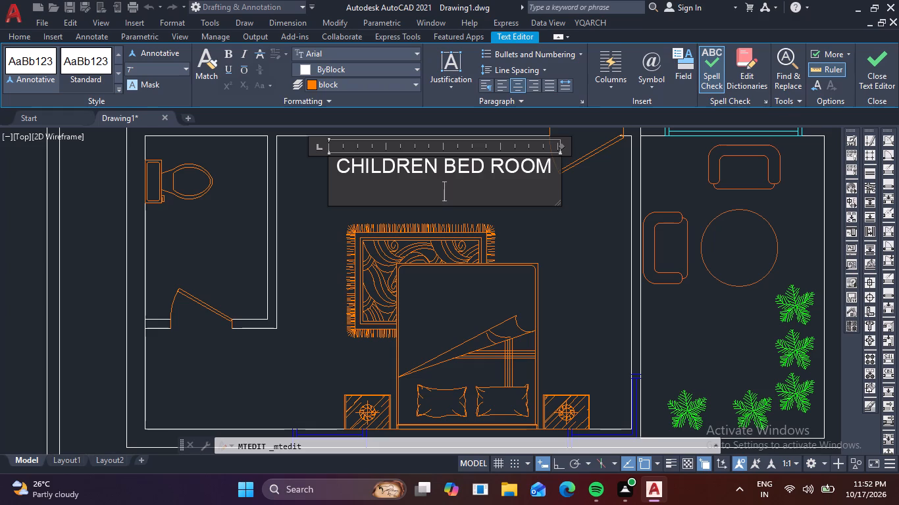
text(15')
key(3)
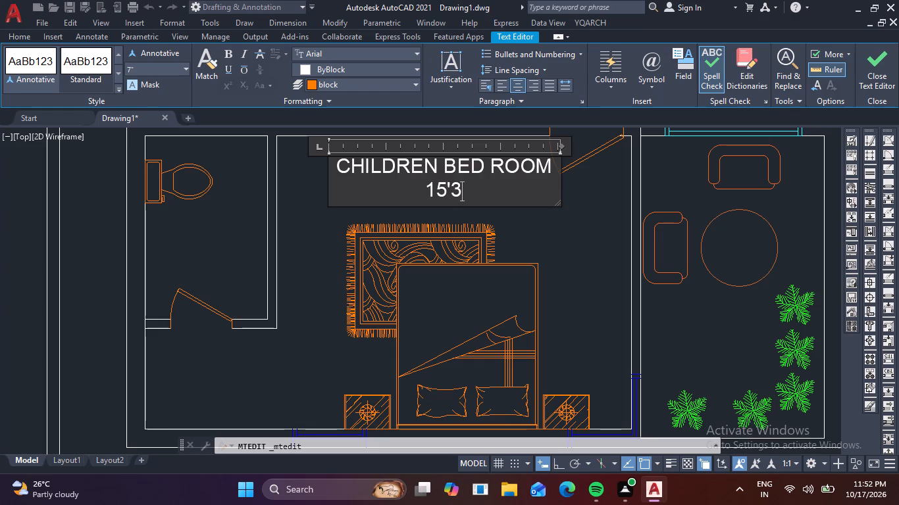
key(shift+quotedbl)
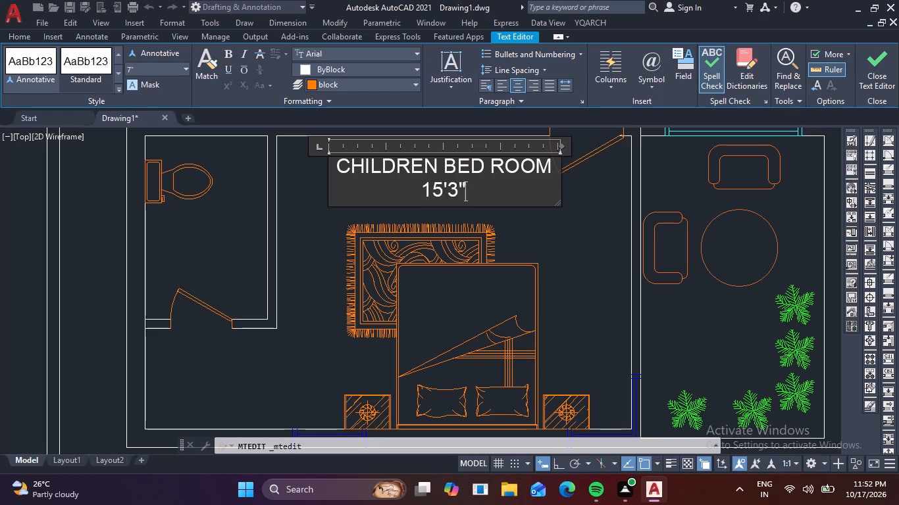
key(x)
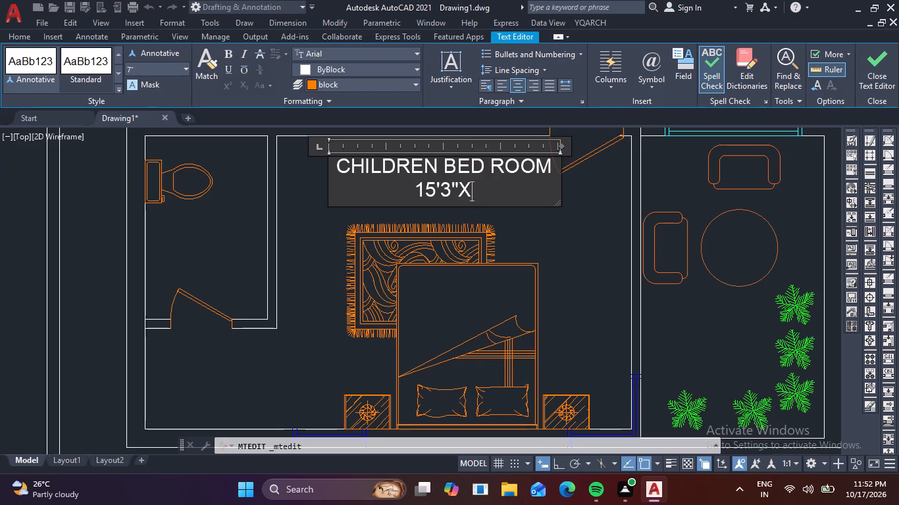
text(12')
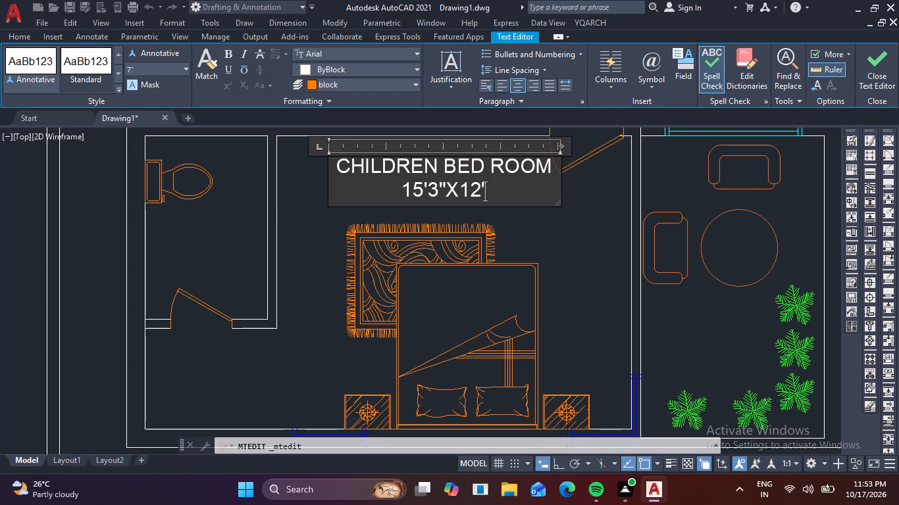
click(353, 216)
Move the copied MASTER BED ROOM label in the living area slightly east, into the clear floor between the staircase and the coffee table.
scroll(407, 204, down, 2)
middle_drag(411, 218, 401, 290)
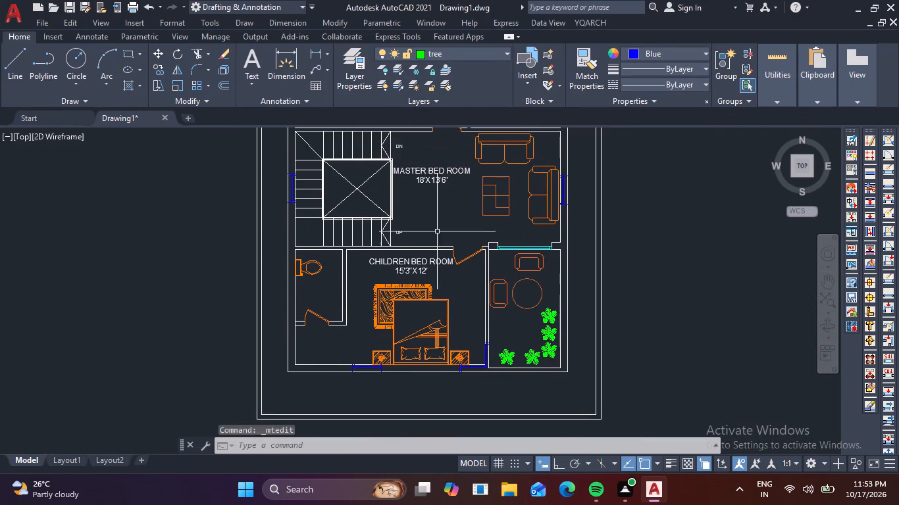
scroll(442, 210, up, 2)
middle_drag(446, 206, 453, 304)
click(438, 231)
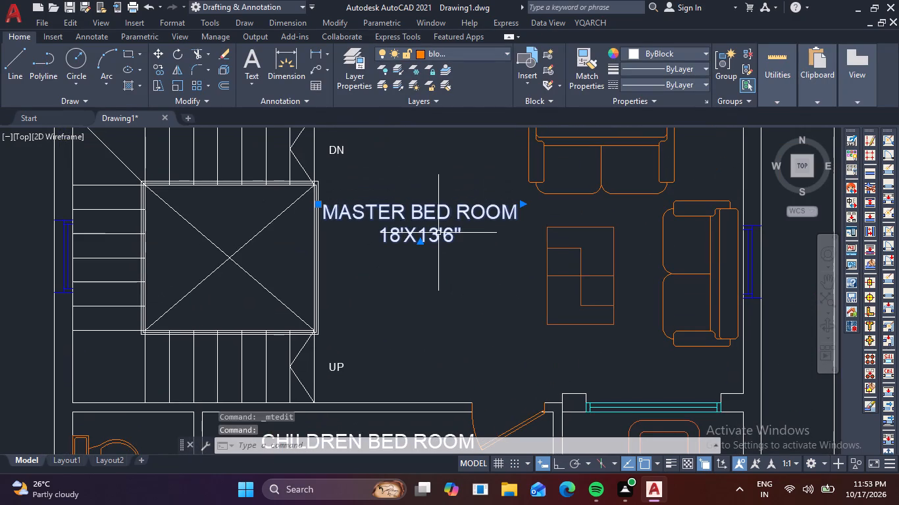
text(M)
key(space)
click(438, 233)
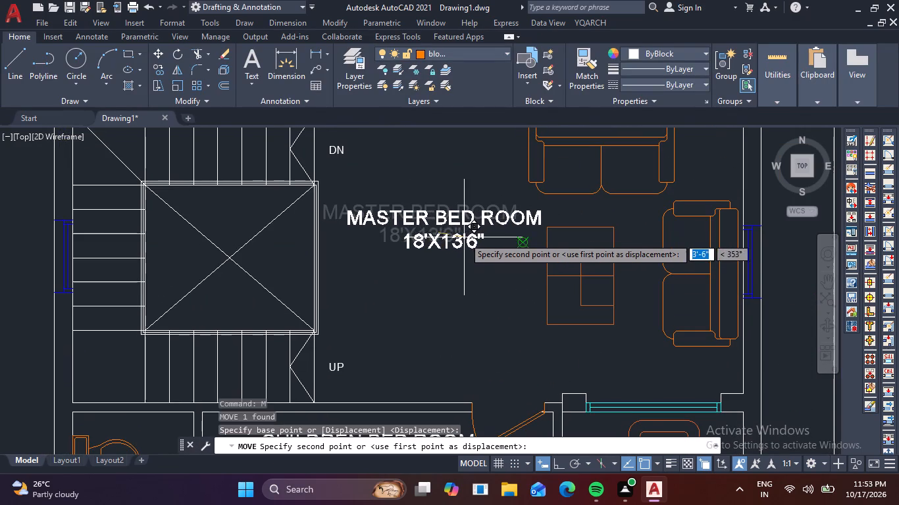
click(463, 230)
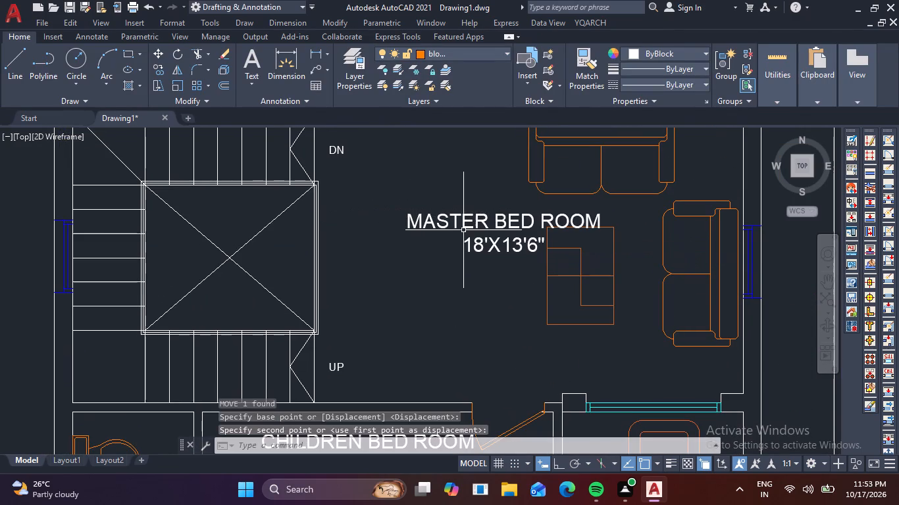
click(478, 243)
key(m)
key(space)
click(473, 248)
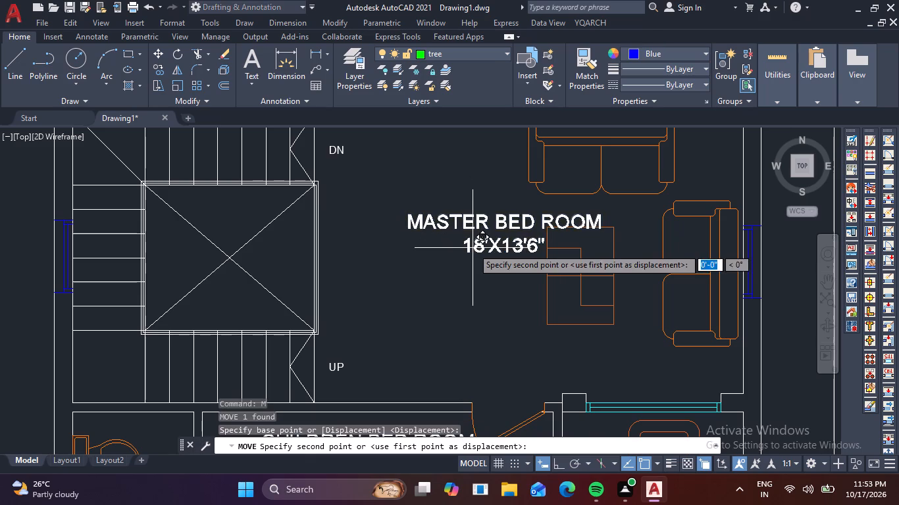
click(405, 237)
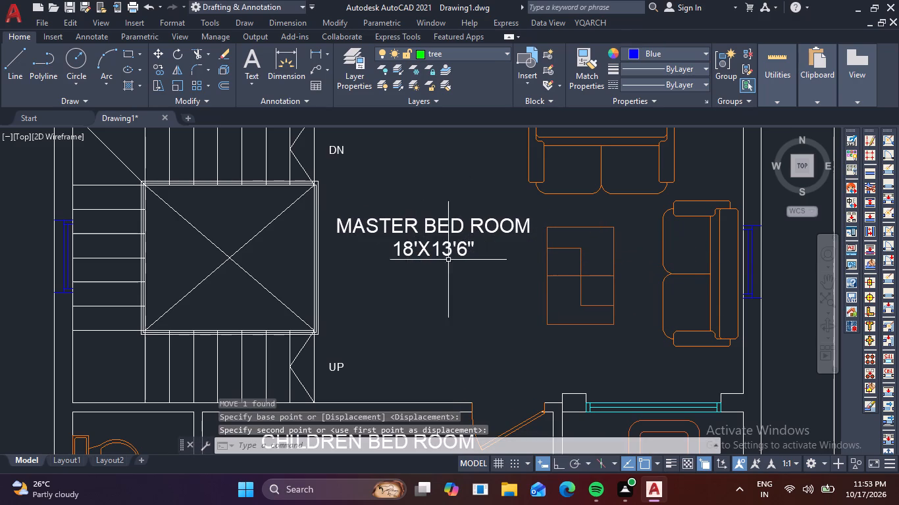
Replace the whole text of the copied MASTER BED ROOM label beside the staircase with FAMILY LOUNGE.
double_click(455, 251)
triple_click(466, 249)
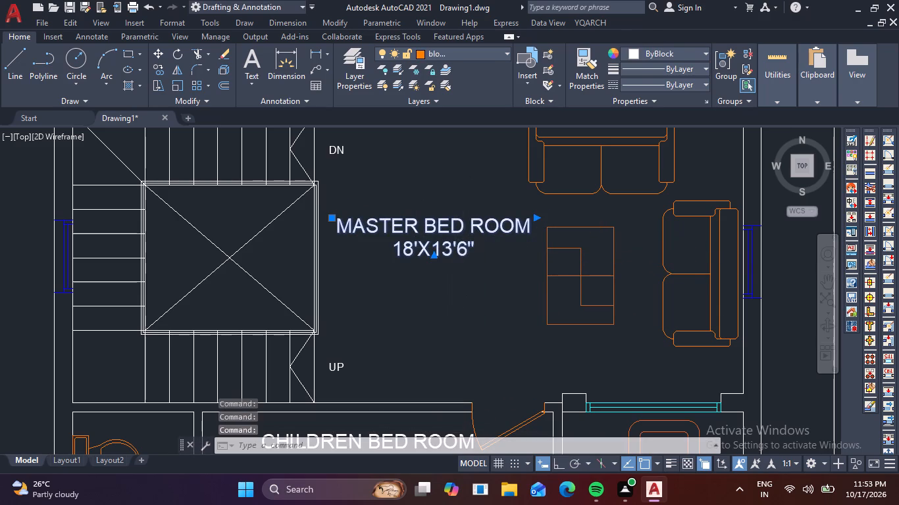
click(491, 256)
key(BackSpace)
key(BackSpace)
key(BackSpace)
key(BackSpace)
key(BackSpace)
key(BackSpace)
key(BackSpace)
key(BackSpace)
key(BackSpace)
key(BackSpace)
key(BackSpace)
key(BackSpace)
key(BackSpace)
key(BackSpace)
key(BackSpace)
key(BackSpace)
key(BackSpace)
key(BackSpace)
key(BackSpace)
key(BackSpace)
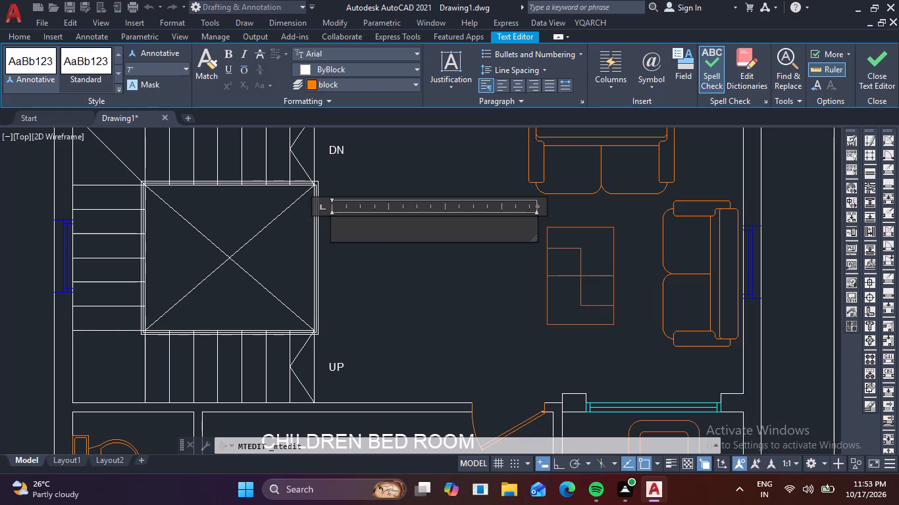
text(MA)
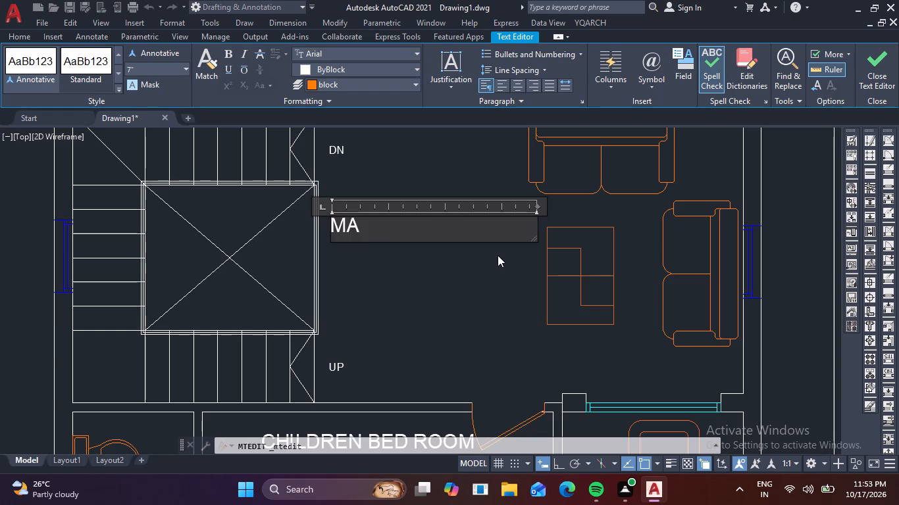
key(Return)
key(Return)
key(BackSpace)
key(BackSpace)
key(BackSpace)
key(BackSpace)
key(f)
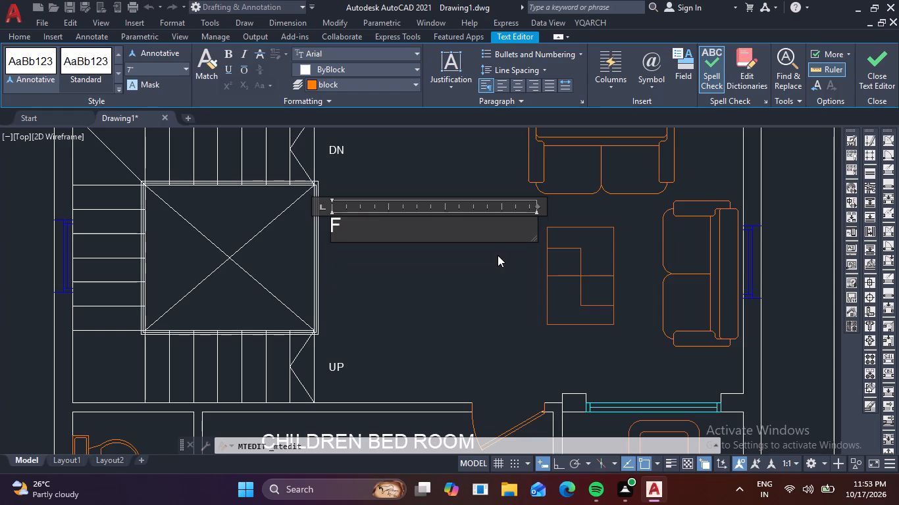
text(AMIL)
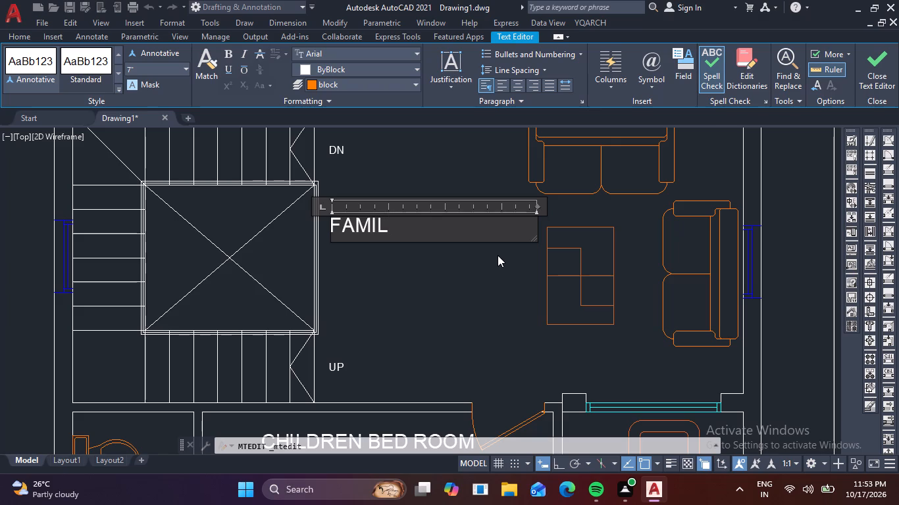
key(y)
key(space)
key(l)
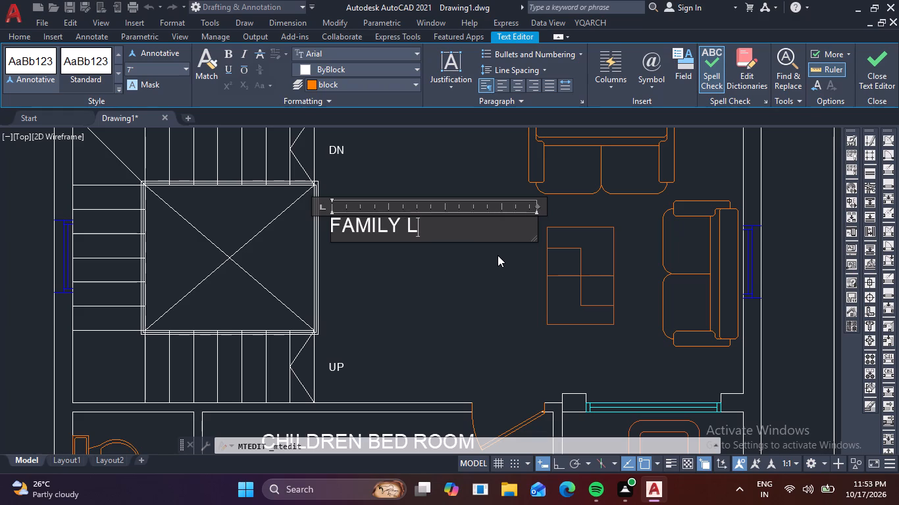
key(o)
text(UN)
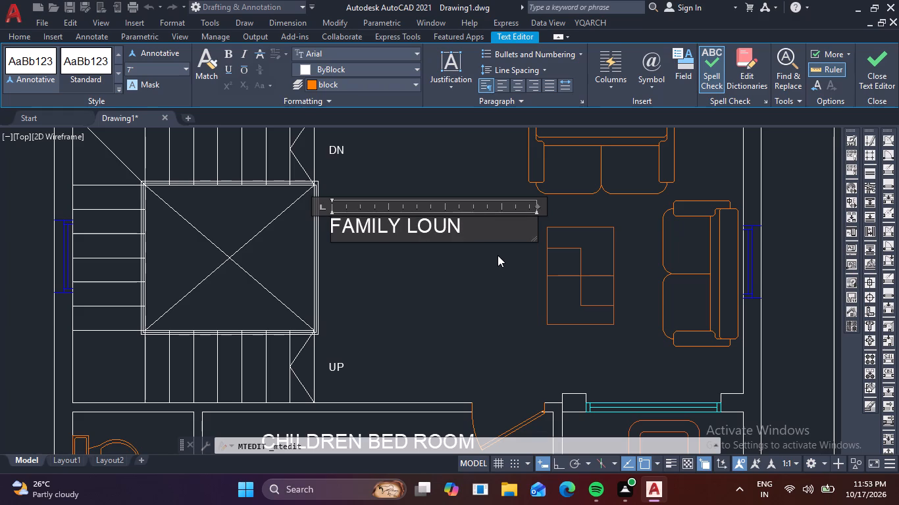
text(GE)
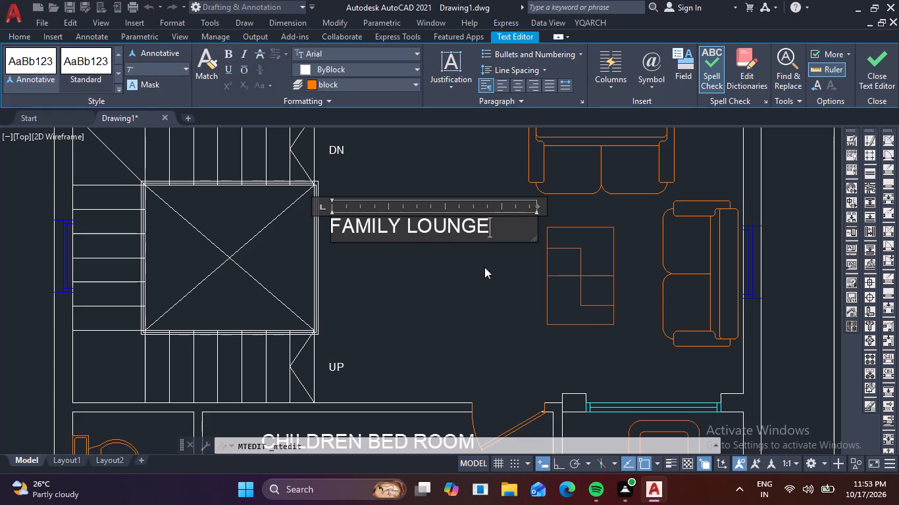
click(484, 267)
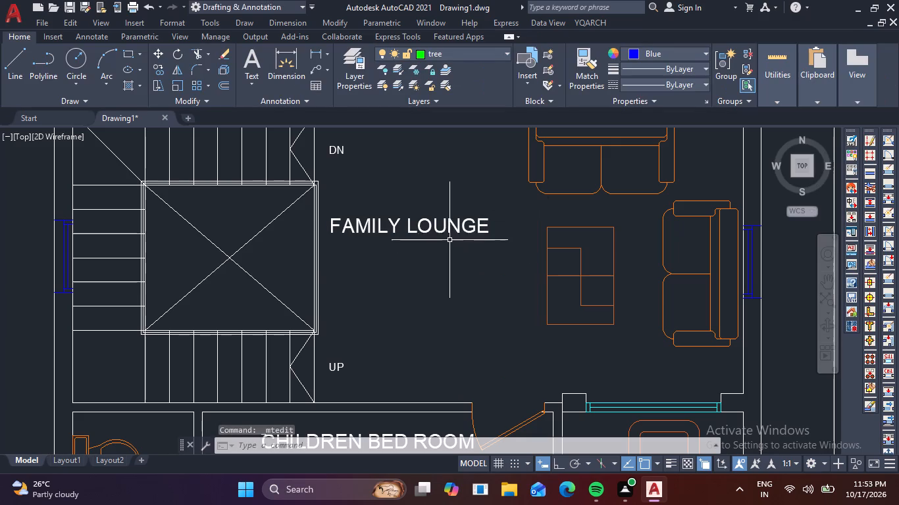
Add 18'X12' as the size line below FAMILY LOUNGE in the living area label.
double_click(446, 229)
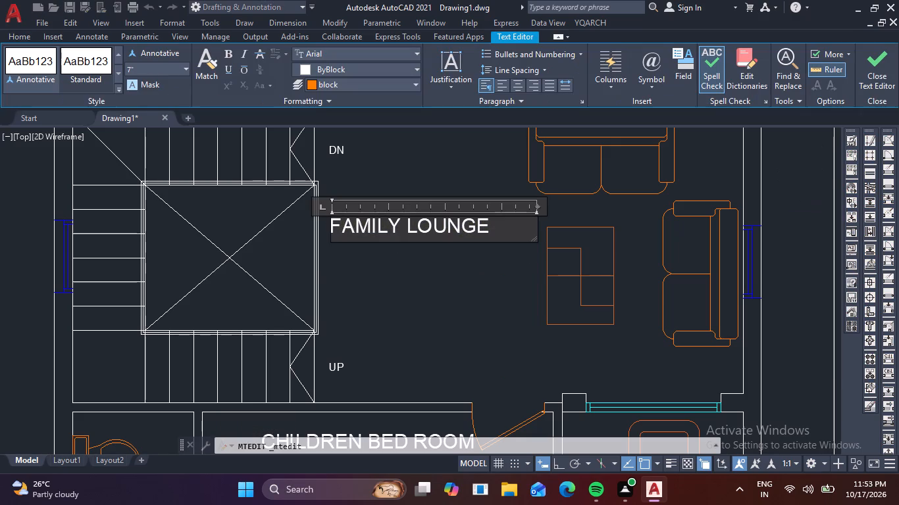
click(504, 234)
key(Return)
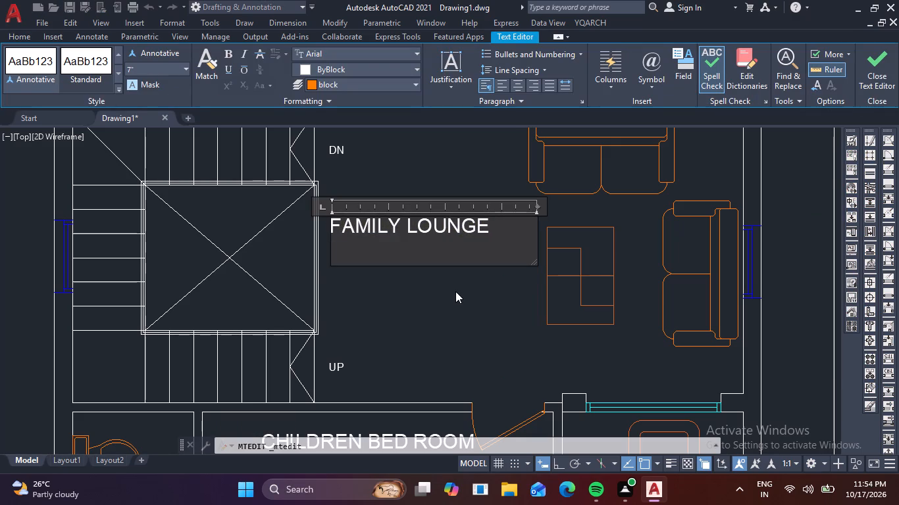
text(18)
key(apostrophe)
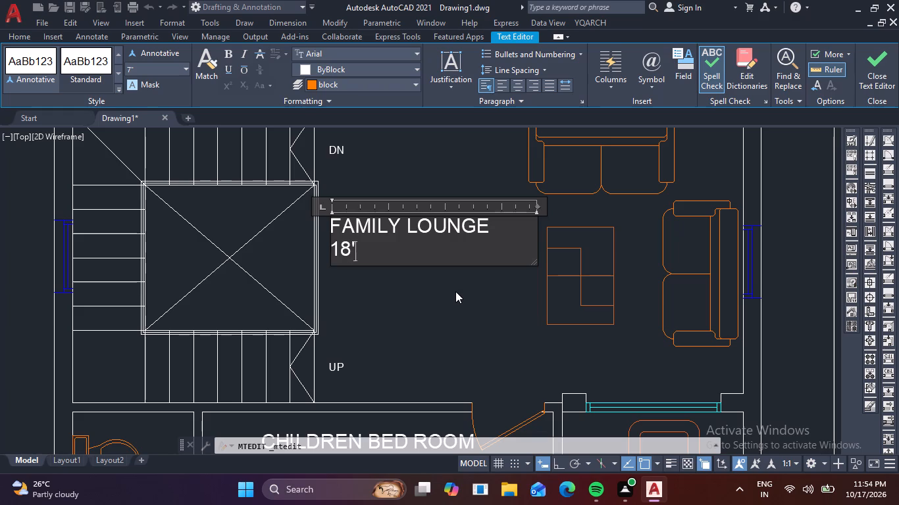
key(x)
key(1)
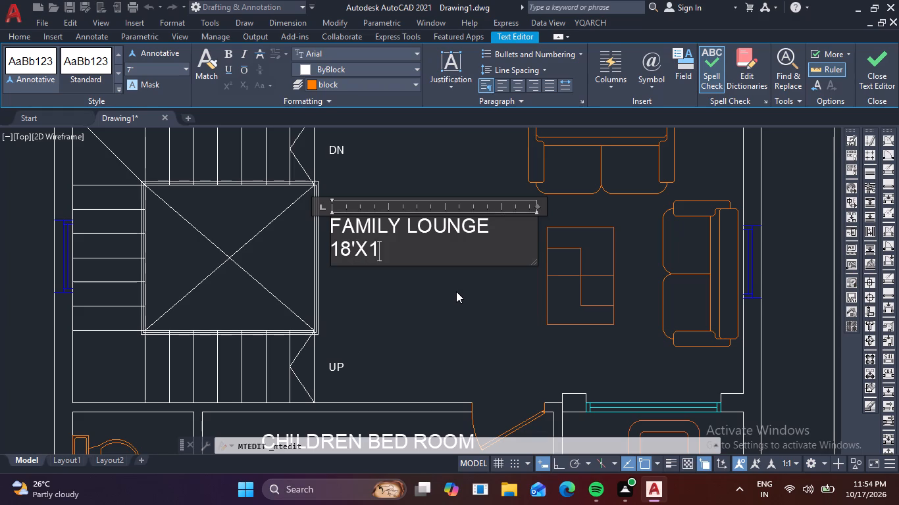
key(2)
key(apostrophe)
Centre both lines of the FAMILY LOUNGE label and finish editing it.
drag(415, 262, 315, 228)
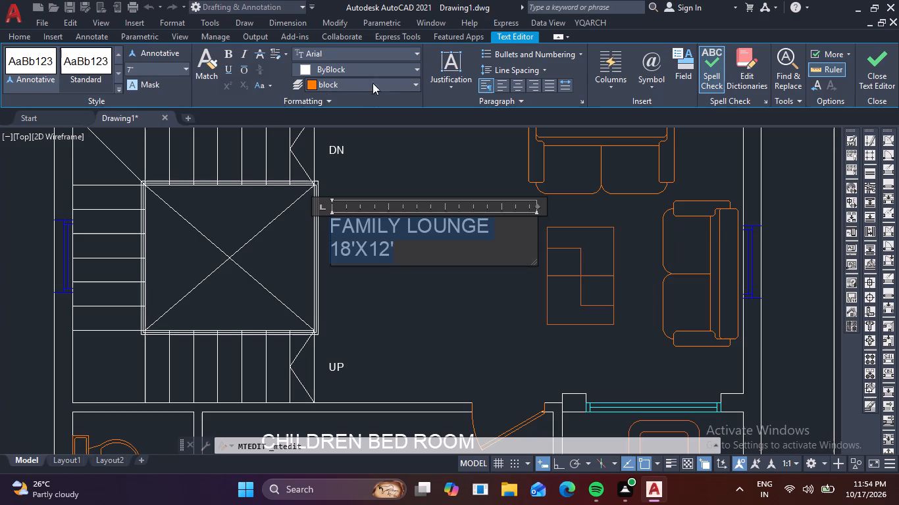
click(517, 85)
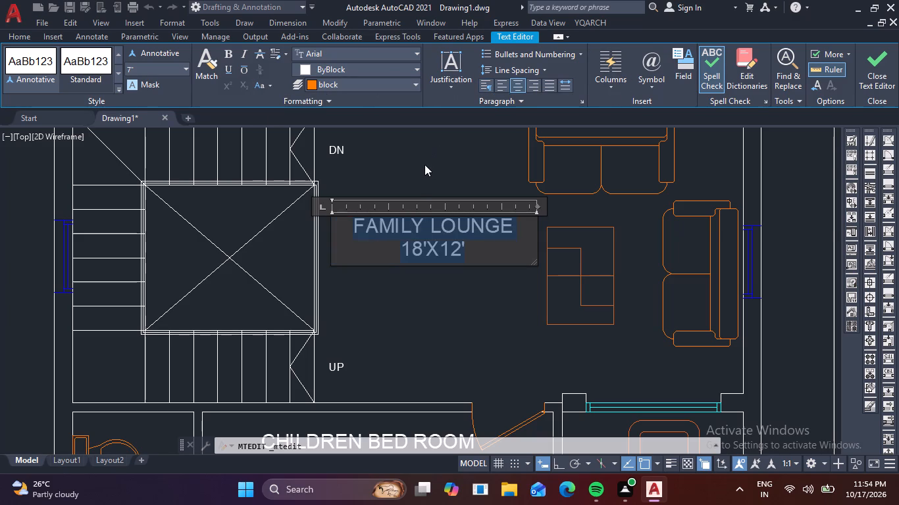
click(424, 164)
Copy the FAMILY LOUNGE label into the empty room east of the master bedroom, the northeast toilet and the southwest toilet.
scroll(438, 189, down, 1)
middle_drag(436, 191, 419, 327)
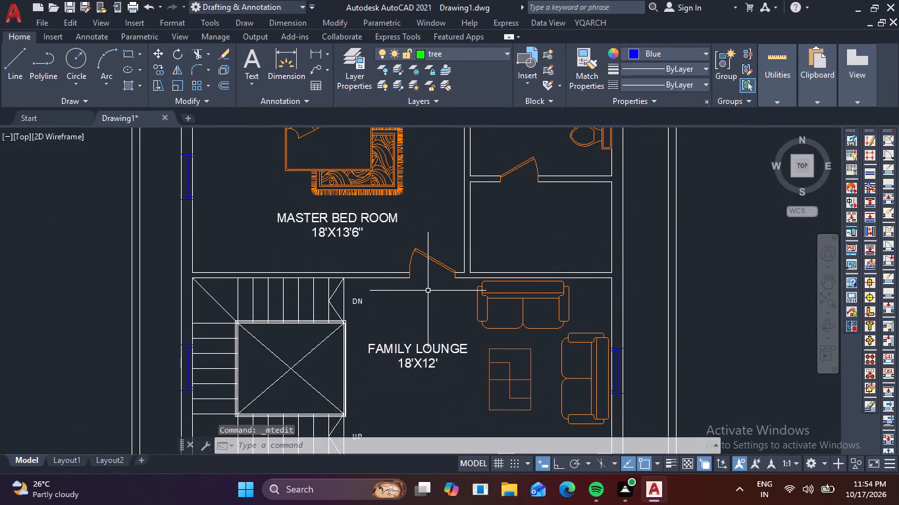
scroll(434, 283, down, 1)
scroll(423, 318, up, 1)
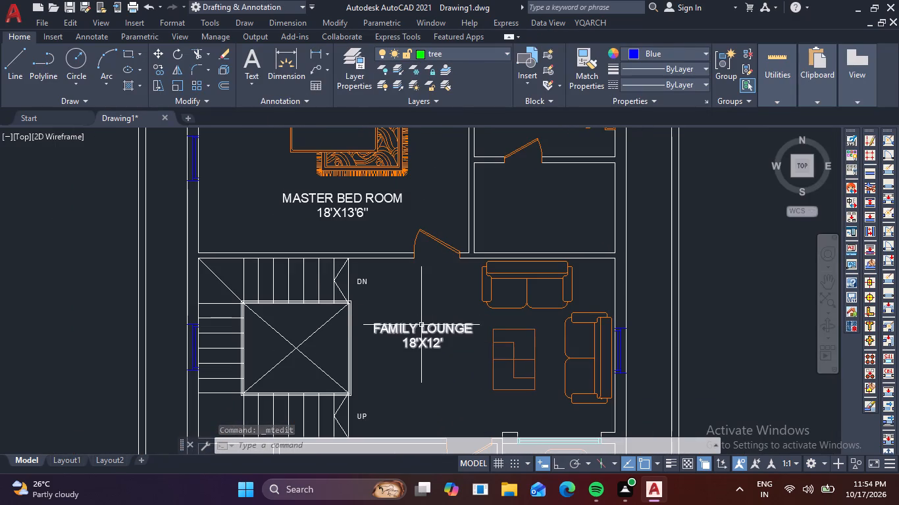
click(421, 325)
text(CO)
key(space)
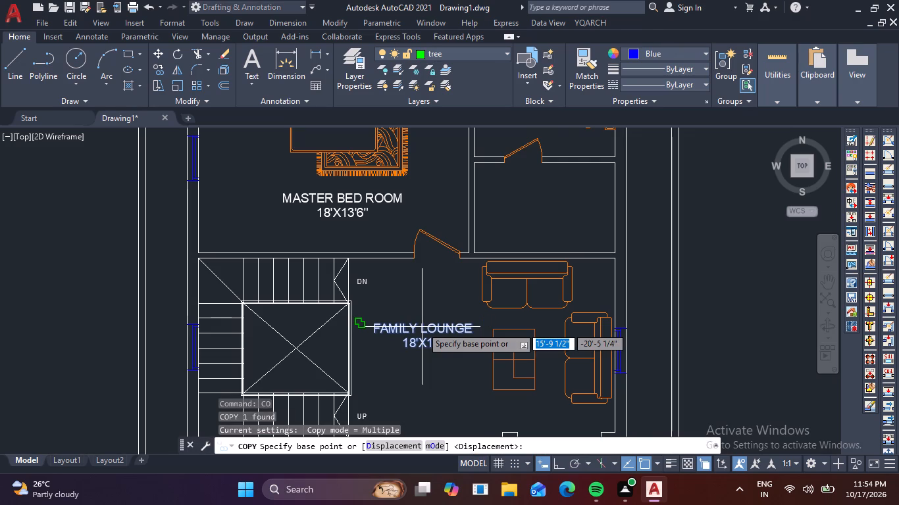
click(422, 327)
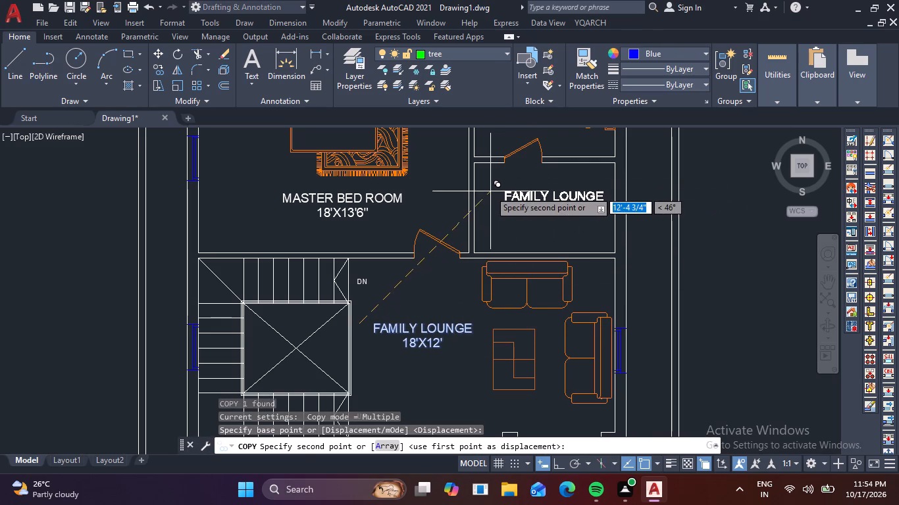
click(482, 189)
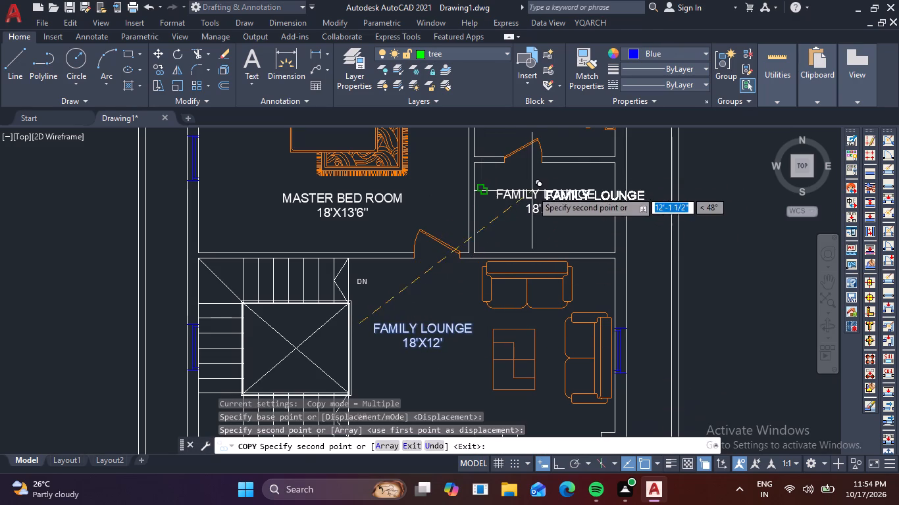
middle_click(532, 191)
middle_drag(510, 139, 511, 239)
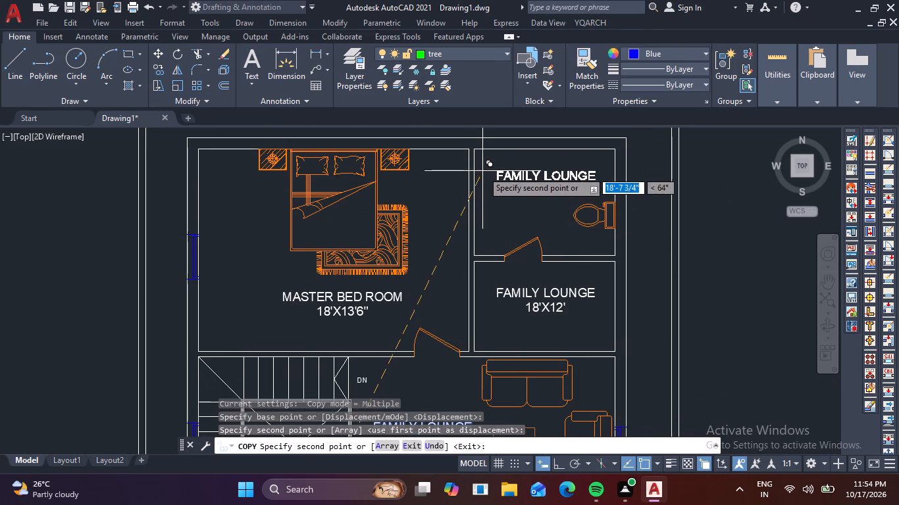
click(483, 168)
scroll(484, 174, down, 2)
middle_drag(451, 256, 546, 80)
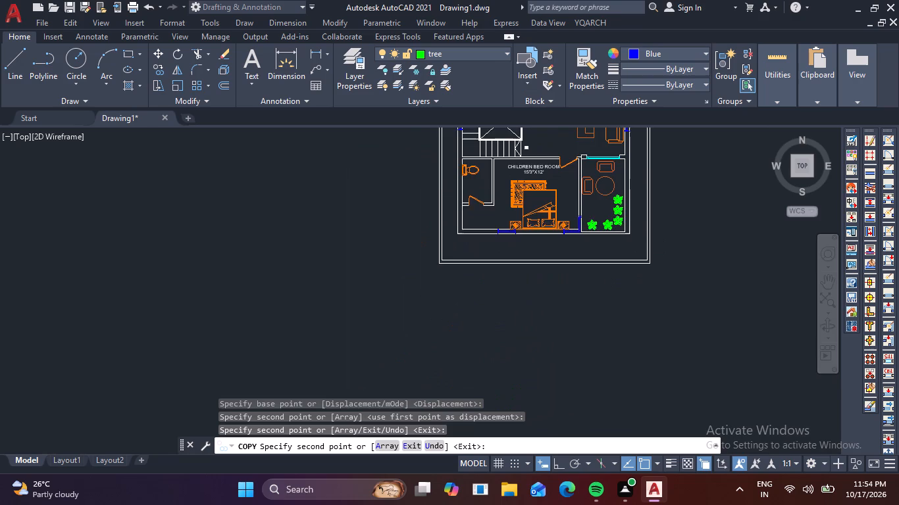
scroll(447, 209, up, 3)
middle_drag(525, 141, 490, 201)
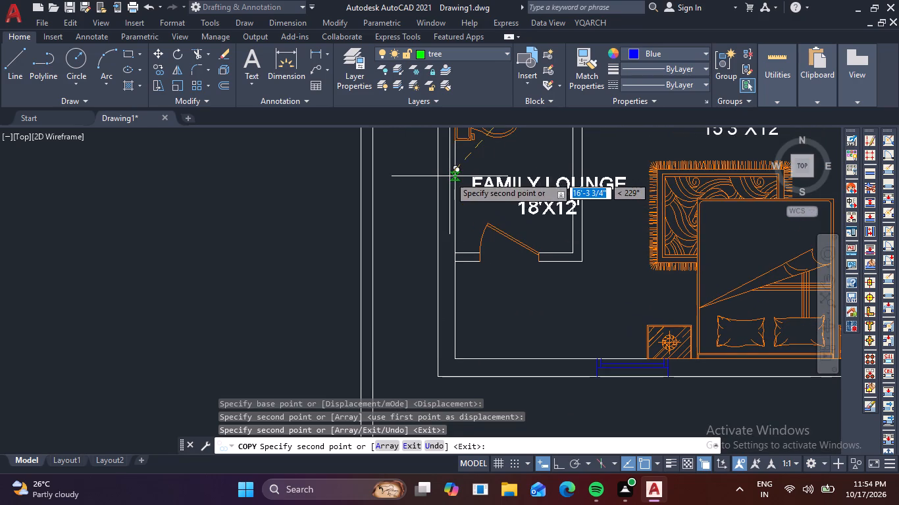
scroll(439, 180, up, 2)
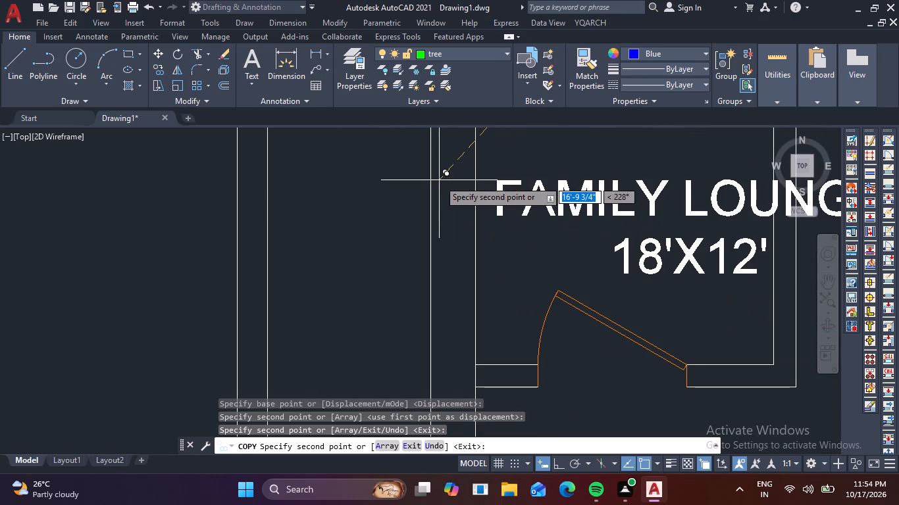
click(440, 180)
key(Escape)
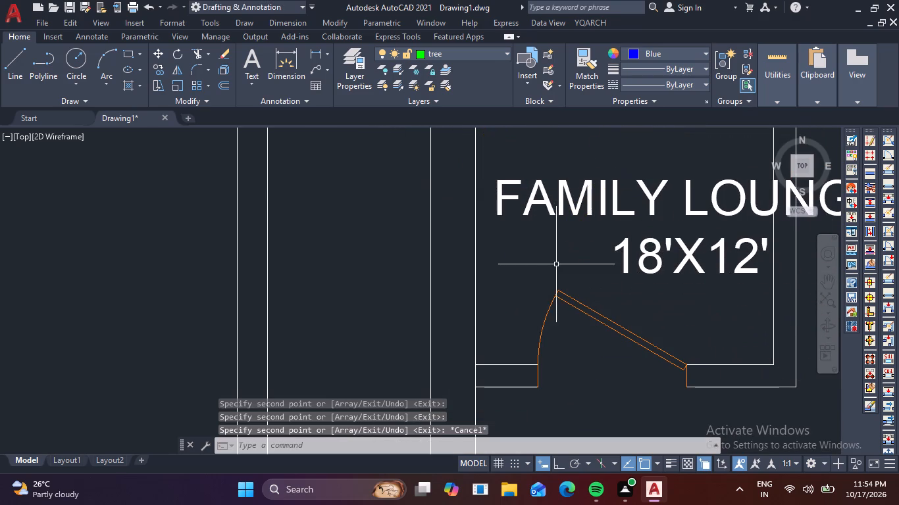
Replace the copied FAMILY LOUNGE label's whole text in the southwest toilet with TOILET 5'X7'6".
middle_drag(561, 260, 362, 270)
double_click(547, 274)
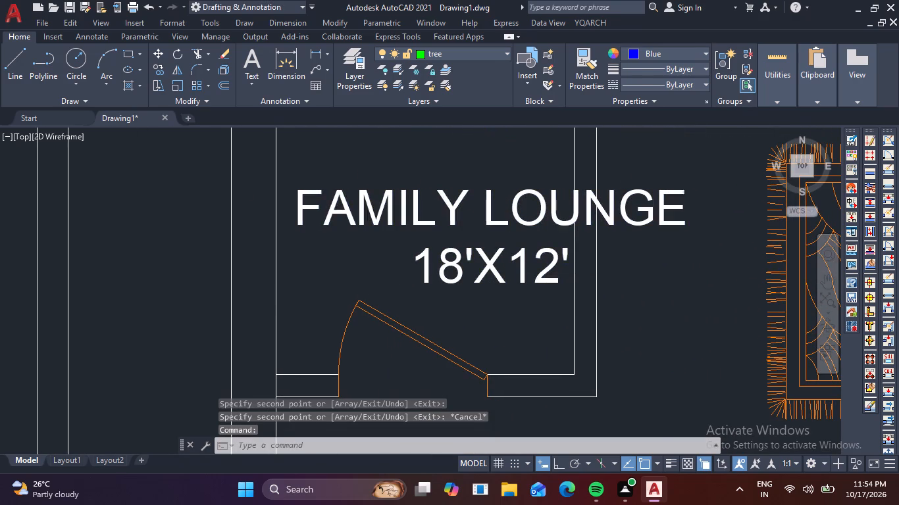
click(582, 270)
key(BackSpace)
key(BackSpace)
key(BackSpace)
key(BackSpace)
key(BackSpace)
key(BackSpace)
key(BackSpace)
key(BackSpace)
key(BackSpace)
key(BackSpace)
key(BackSpace)
key(BackSpace)
key(BackSpace)
key(BackSpace)
key(BackSpace)
key(BackSpace)
key(BackSpace)
key(BackSpace)
key(BackSpace)
key(BackSpace)
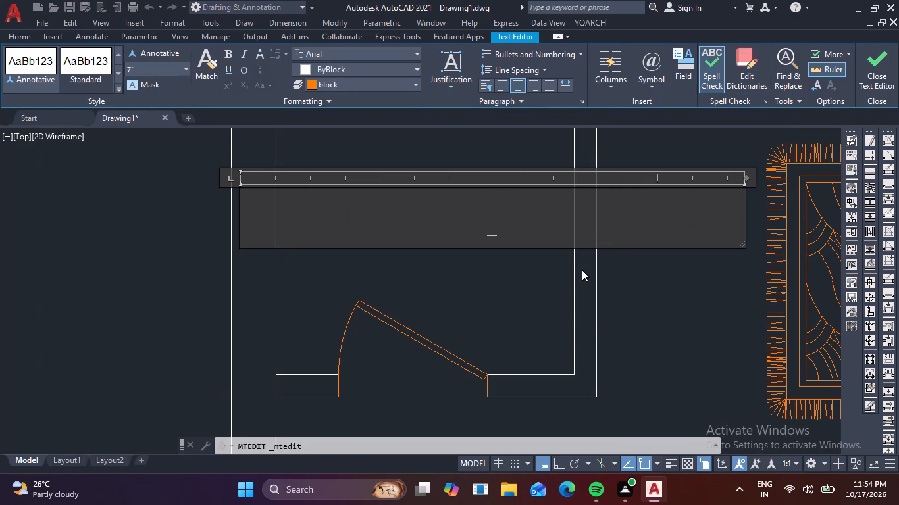
text(TOI)
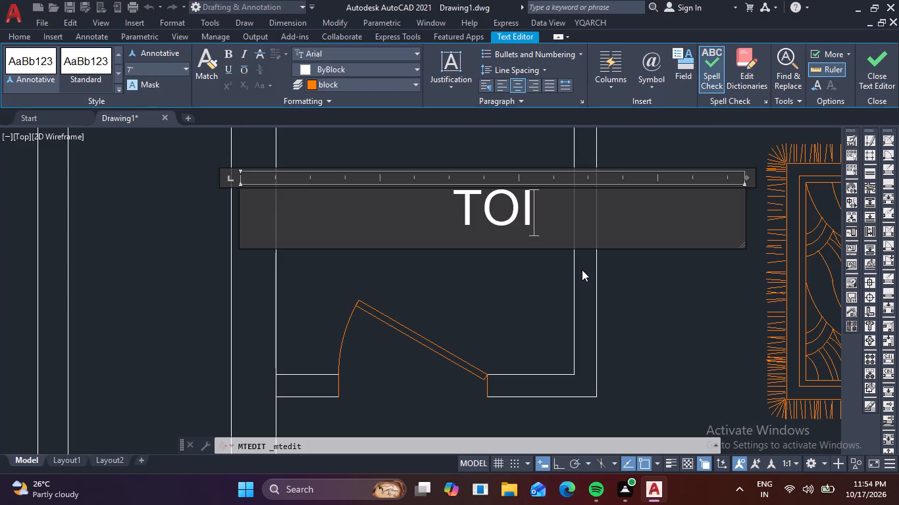
text(LET)
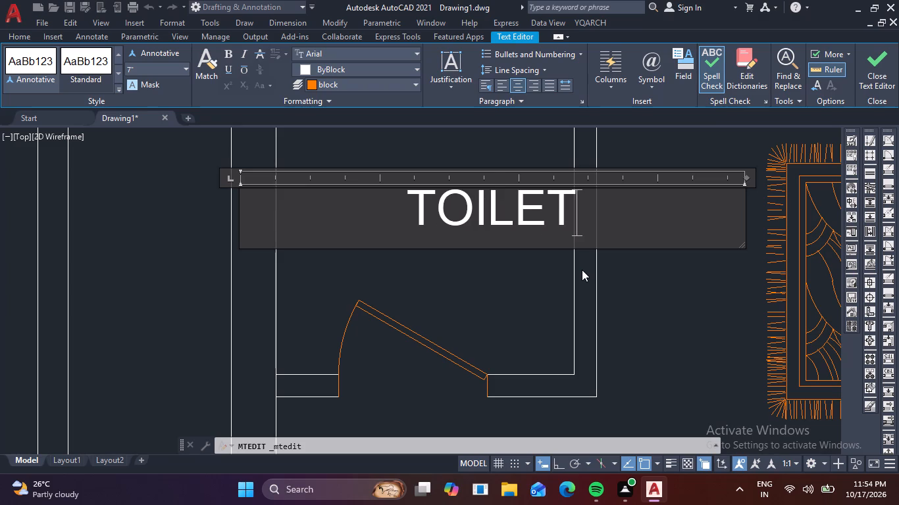
key(space)
text(5')
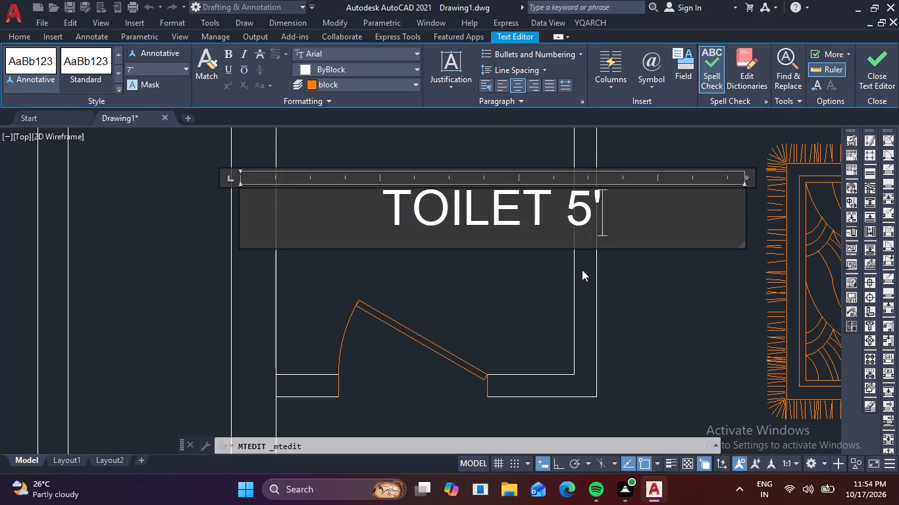
key(x)
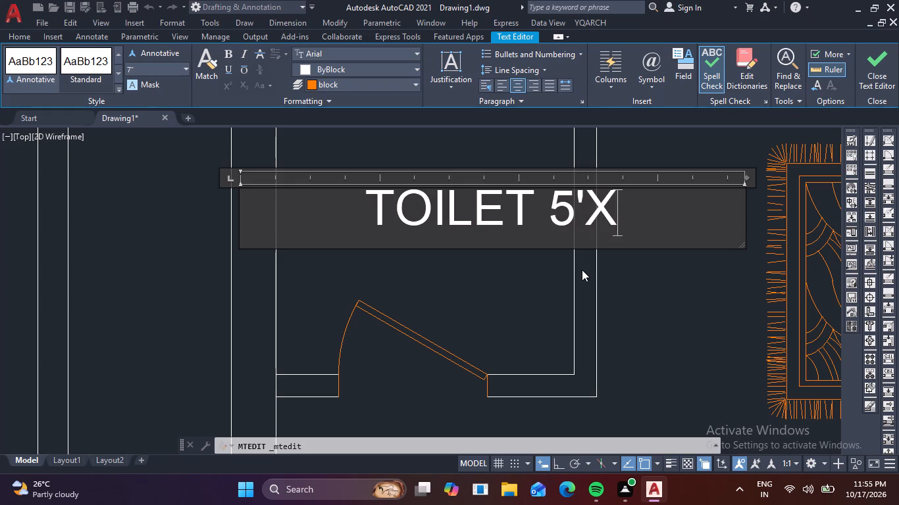
text(7')
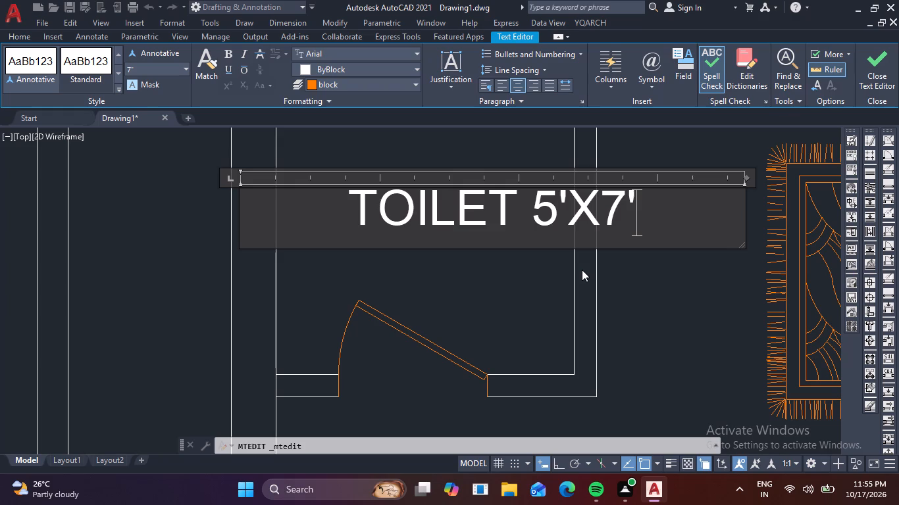
text(6")
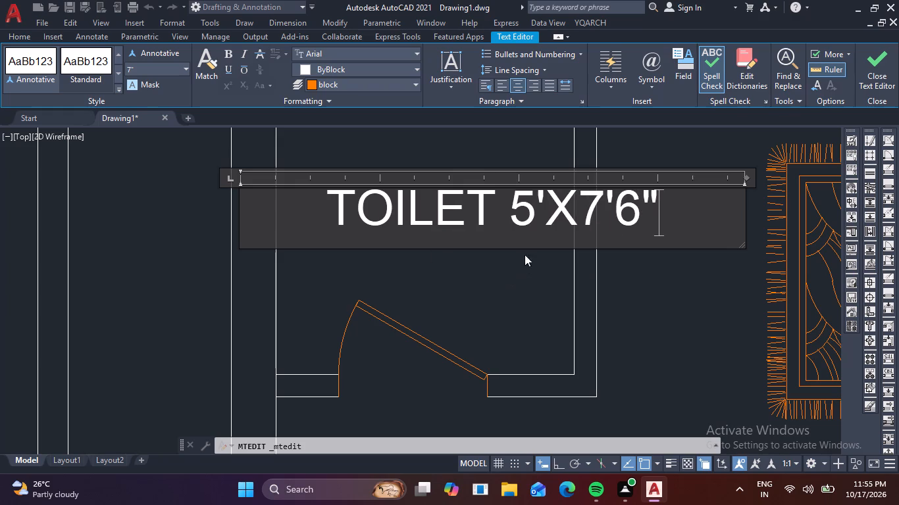
Put 5'X7'6" on its own line below TOILET, remove its leading space and finish editing the label.
click(495, 197)
key(Return)
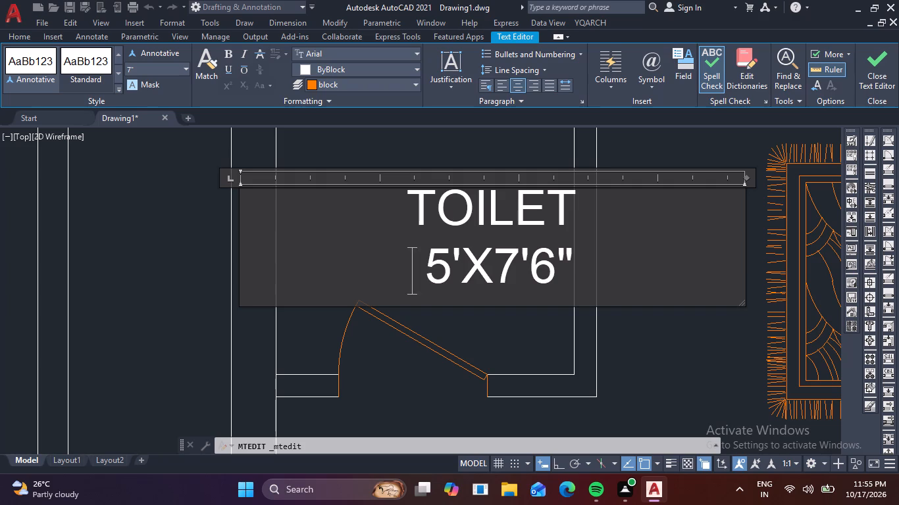
key(Right)
key(BackSpace)
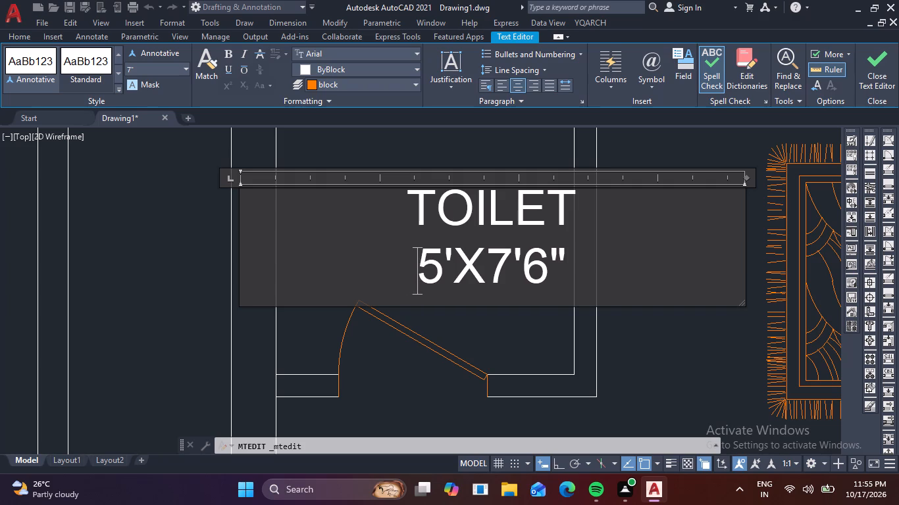
click(446, 433)
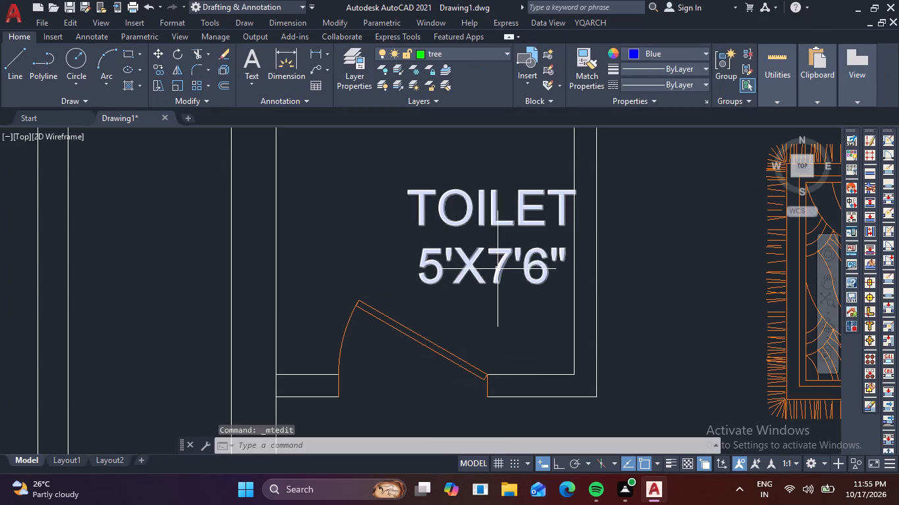
Move the TOILET label into the clear floor space between the WC and the door of the southwest toilet.
click(496, 263)
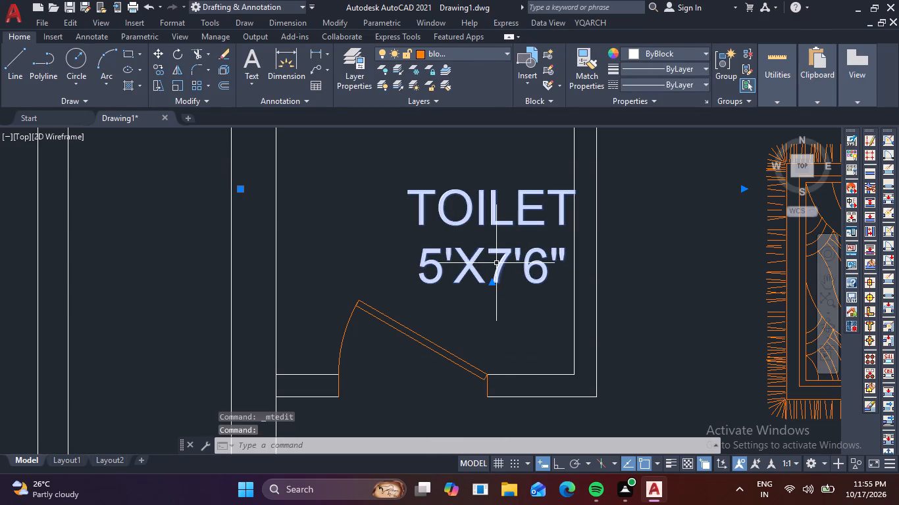
text(M)
key(space)
click(496, 263)
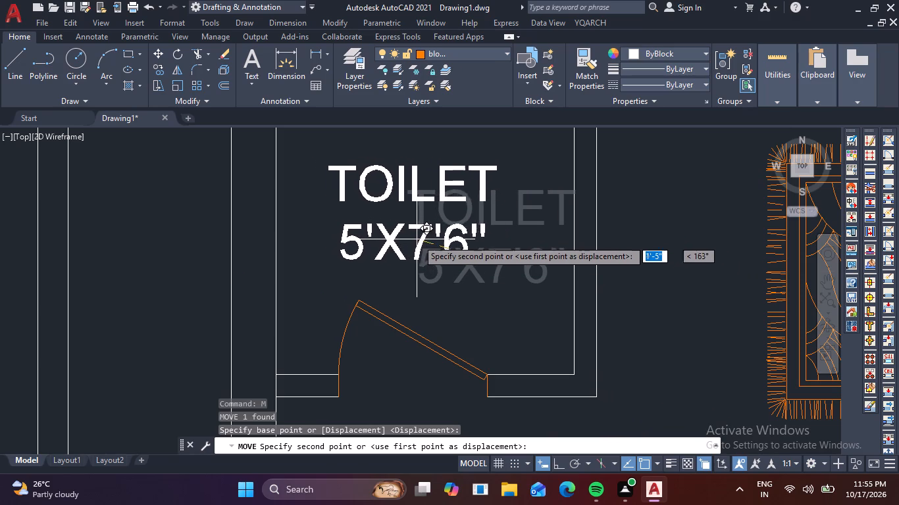
scroll(415, 235, down, 1)
middle_drag(411, 258, 405, 297)
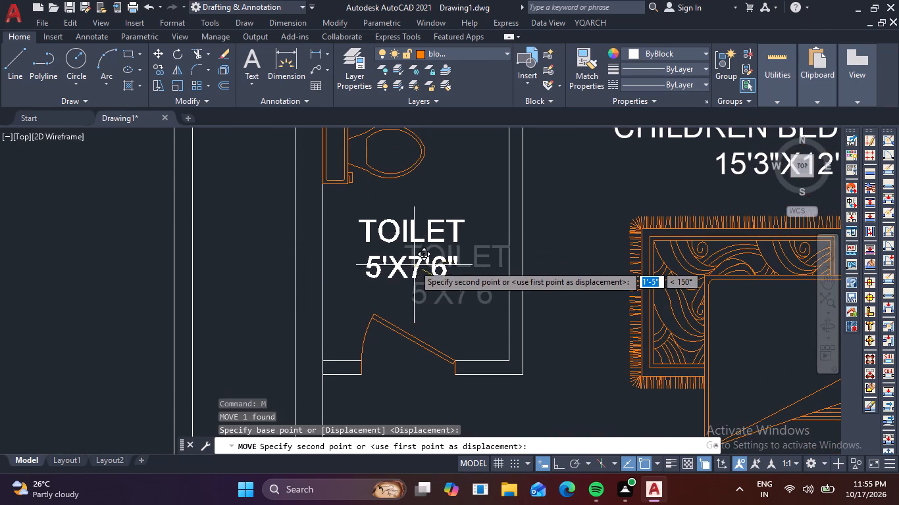
scroll(414, 265, up, 2)
click(414, 264)
Replace the whole text of the FAMILY LOUNGE label in the room south of the northeast toilet with WALK-IN-WR.
scroll(414, 264, down, 3)
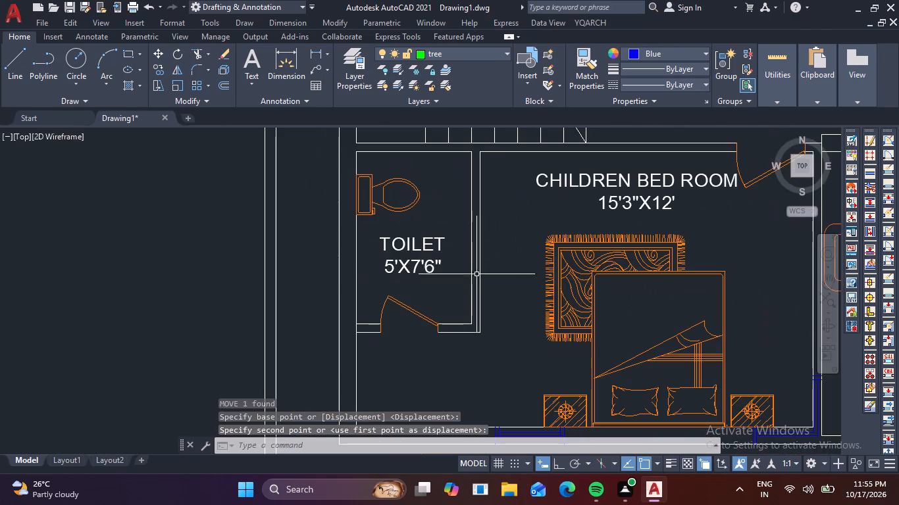
middle_drag(505, 264, 398, 375)
scroll(460, 302, down, 2)
middle_drag(533, 243, 480, 322)
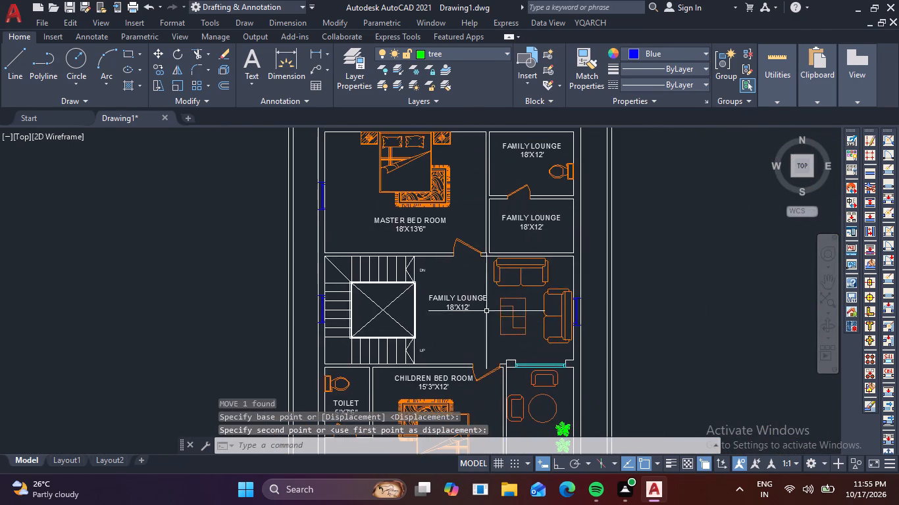
scroll(534, 239, up, 2)
middle_drag(538, 217, 509, 283)
scroll(520, 268, up, 2)
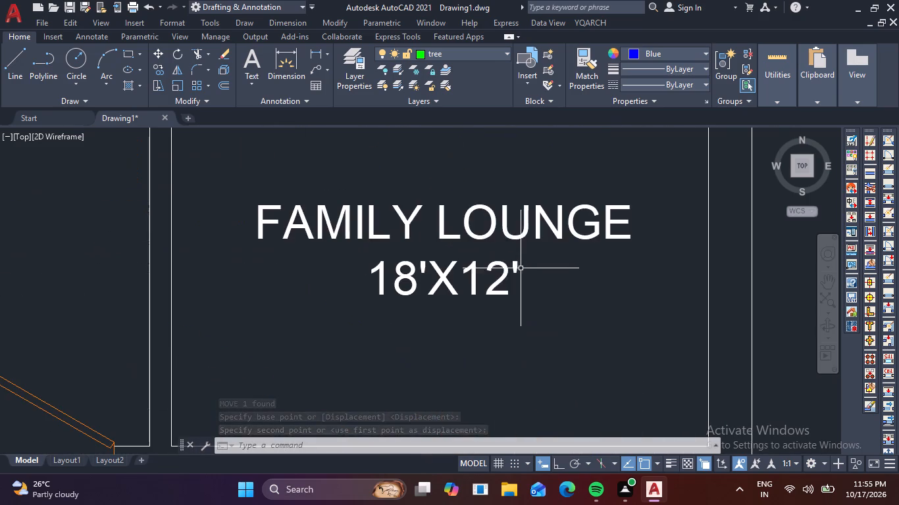
double_click(500, 285)
click(536, 285)
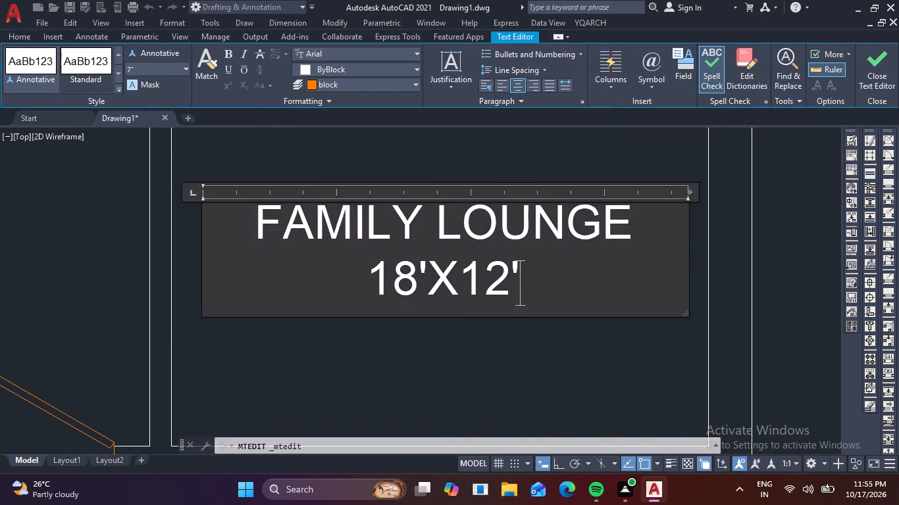
key(BackSpace)
key(BackSpace)
key(BackSpace)
key(BackSpace)
key(BackSpace)
key(BackSpace)
key(BackSpace)
key(BackSpace)
key(BackSpace)
key(BackSpace)
key(BackSpace)
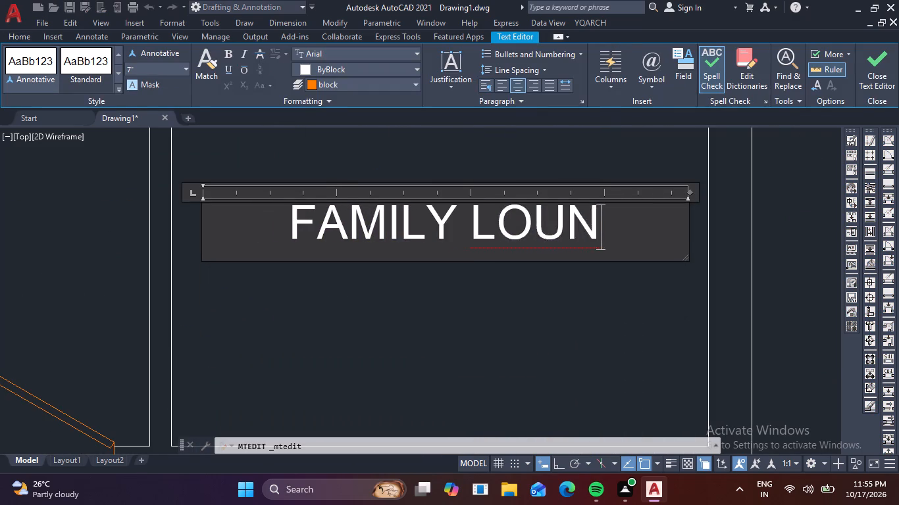
key(BackSpace)
key(BackSpace)
key(BackSpace)
key(BackSpace)
key(BackSpace)
key(BackSpace)
key(BackSpace)
key(BackSpace)
key(BackSpace)
key(BackSpace)
key(BackSpace)
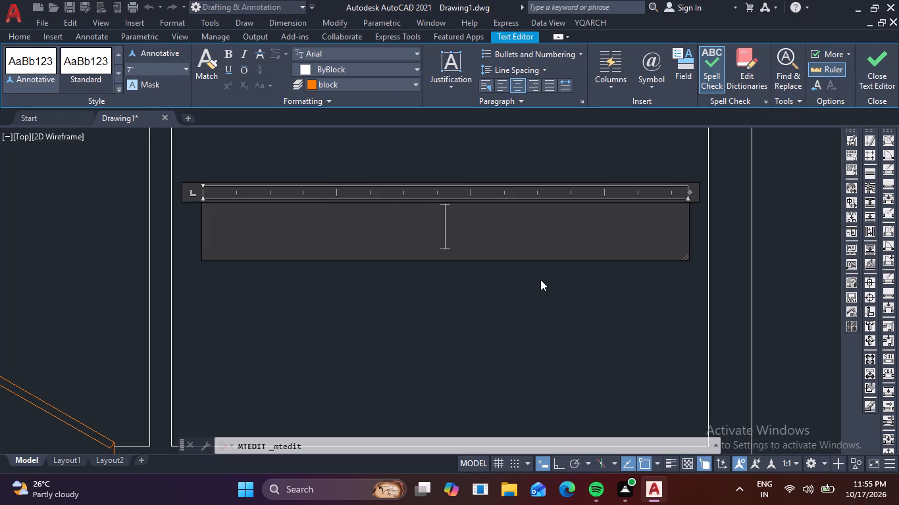
text(WAL)
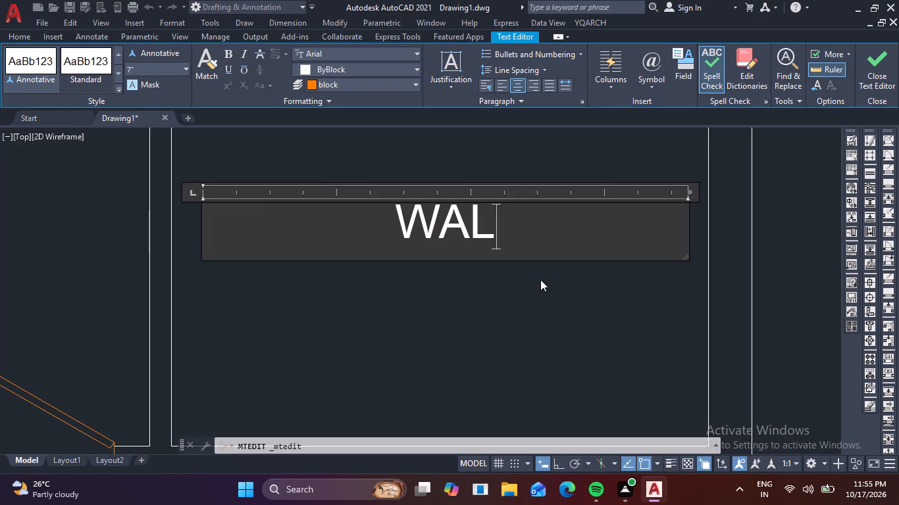
key(k)
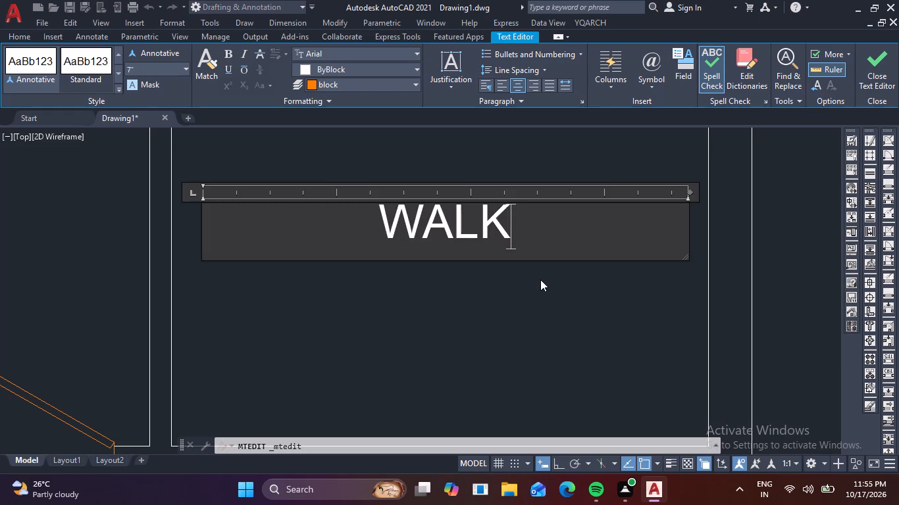
key(minus)
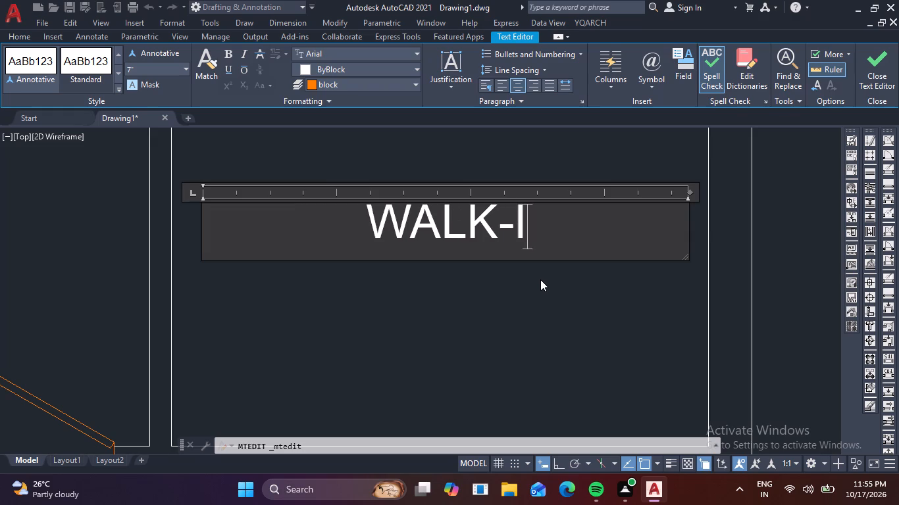
key(i)
key(n)
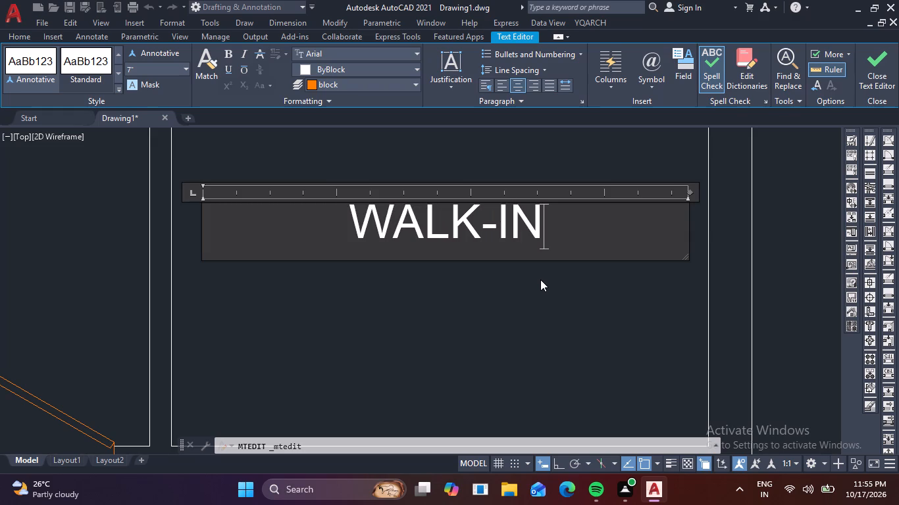
text(-W)
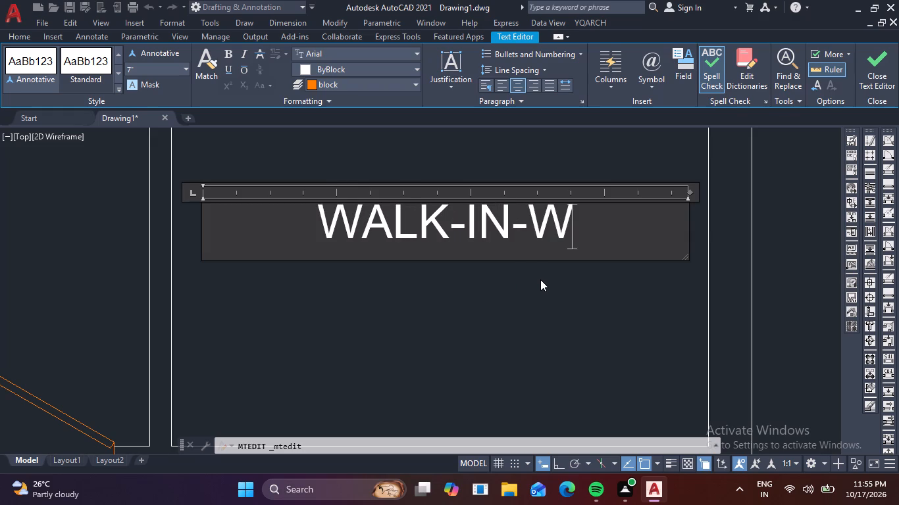
key(r)
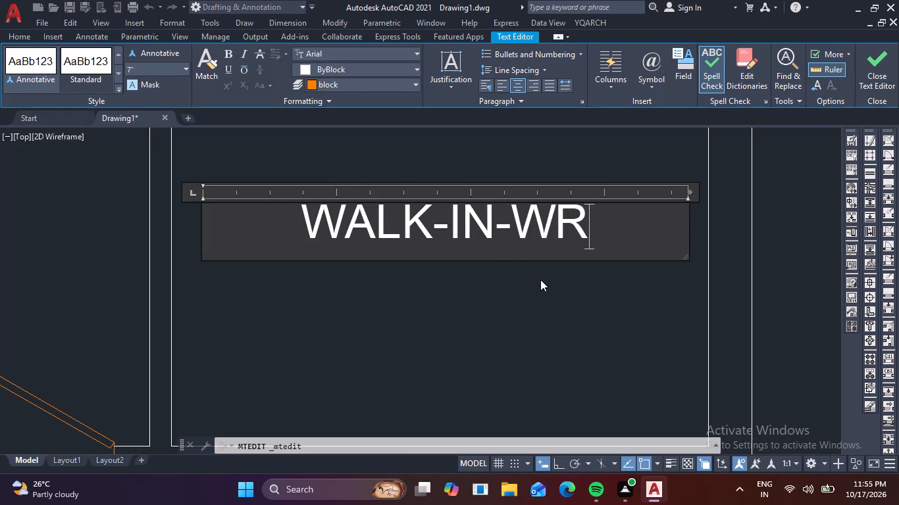
Add 9'4 1/2"X6' as the size line below WALK-IN-WR in the same label.
key(Return)
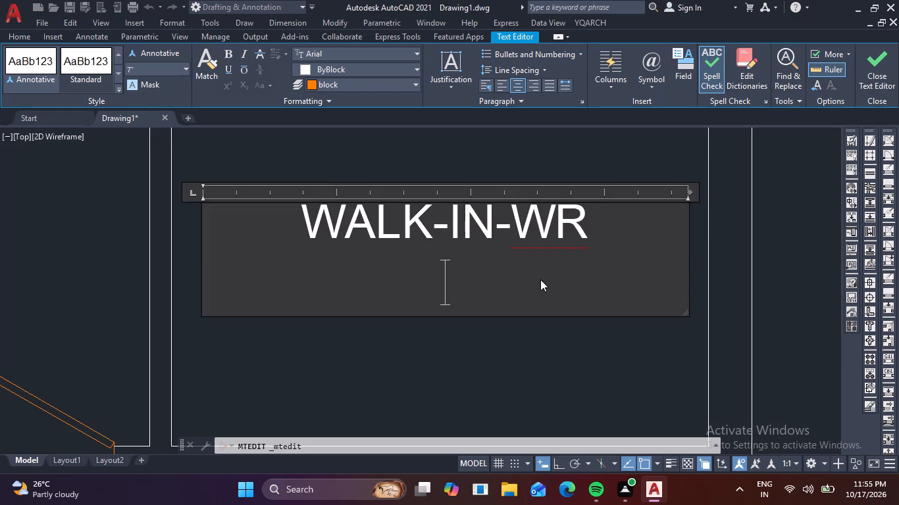
key(9)
key(apostrophe)
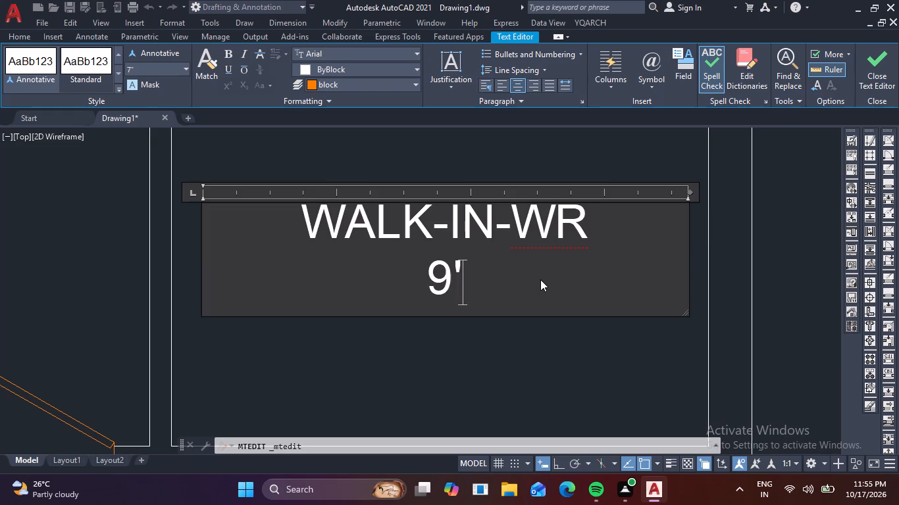
key(4)
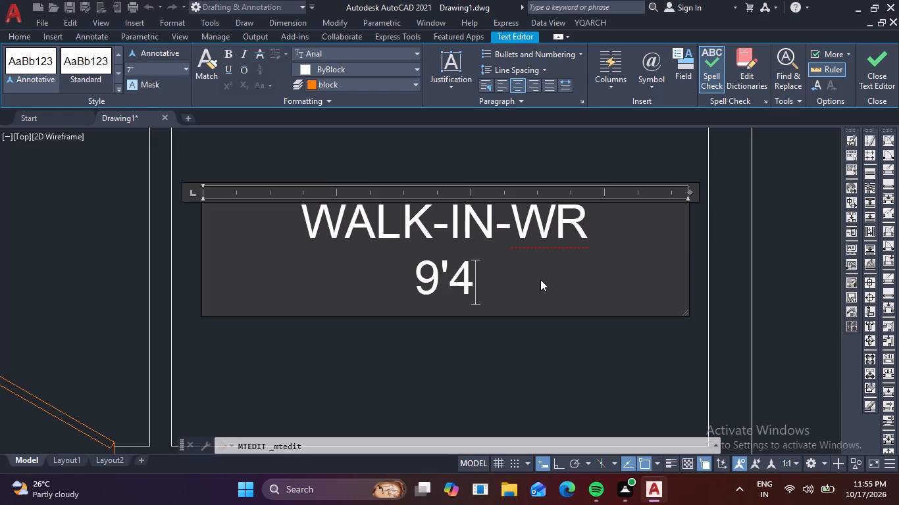
key(space)
text(1/2)
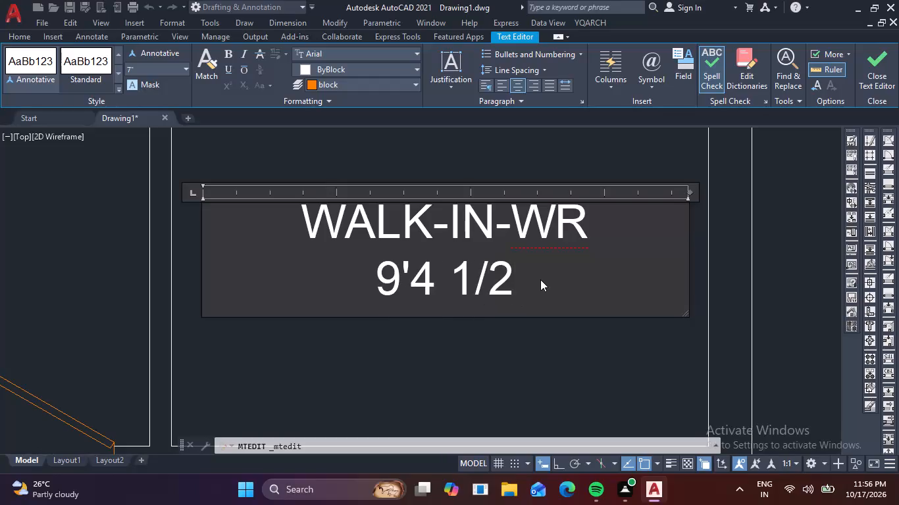
key(shift+quotedbl)
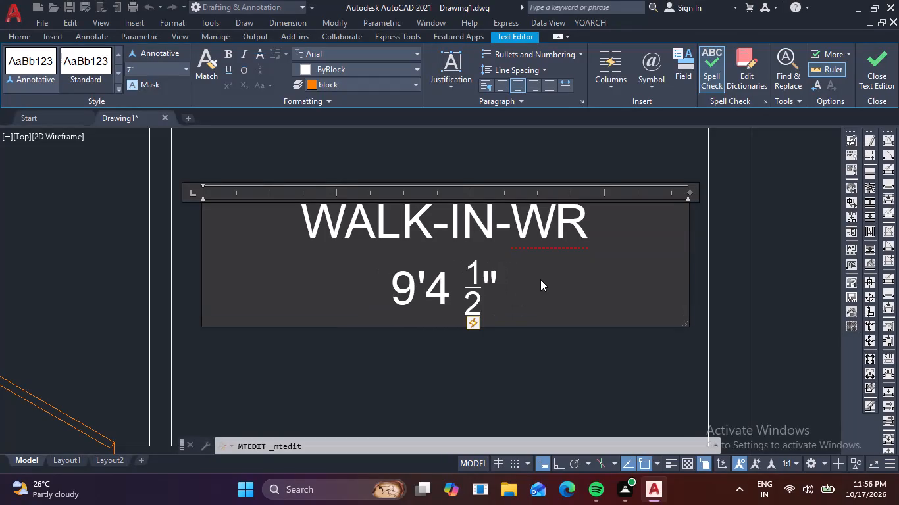
key(x)
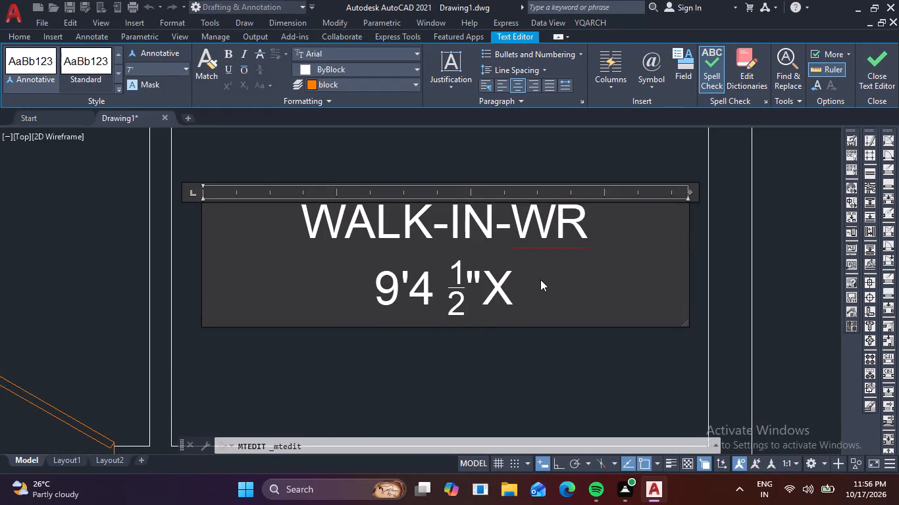
text(6')
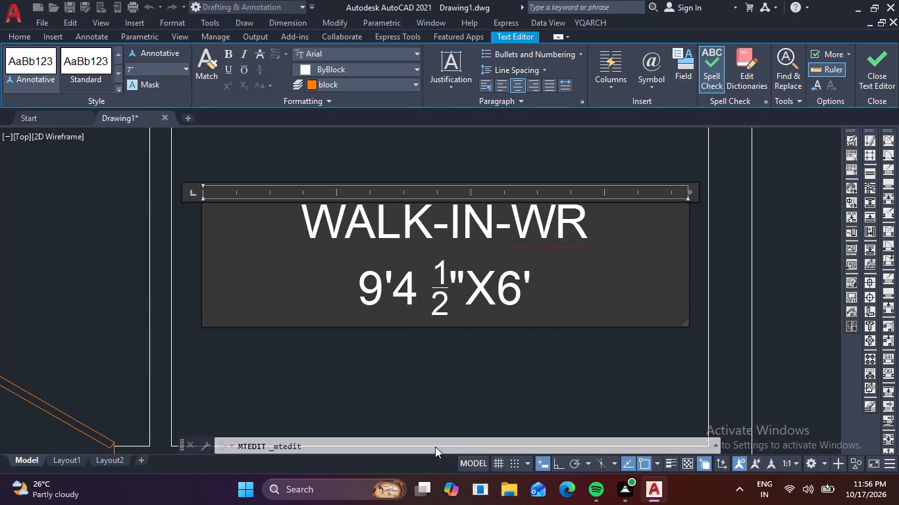
Finish editing the WALK-IN-WR label.
click(471, 398)
Replace the whole text of the FAMILY LOUNGE label in the northeast toilet with TOILET.
scroll(483, 375, down, 3)
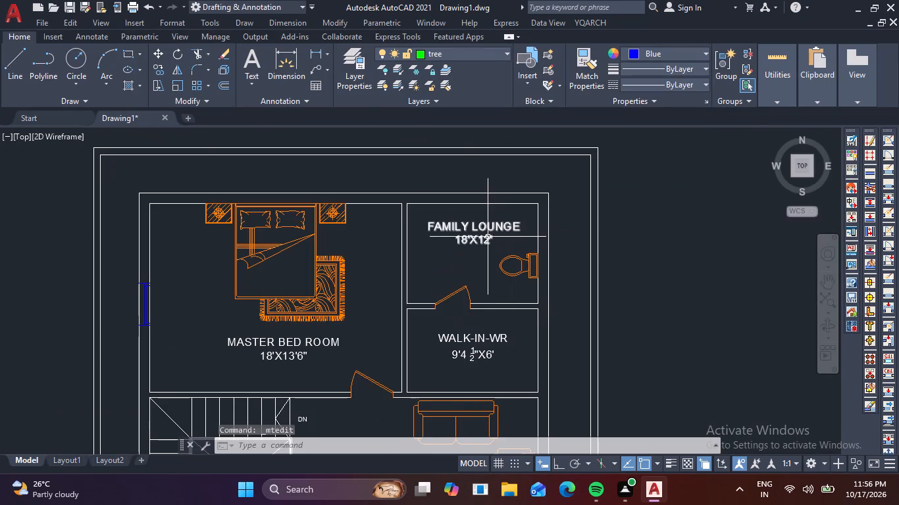
scroll(488, 236, up, 2)
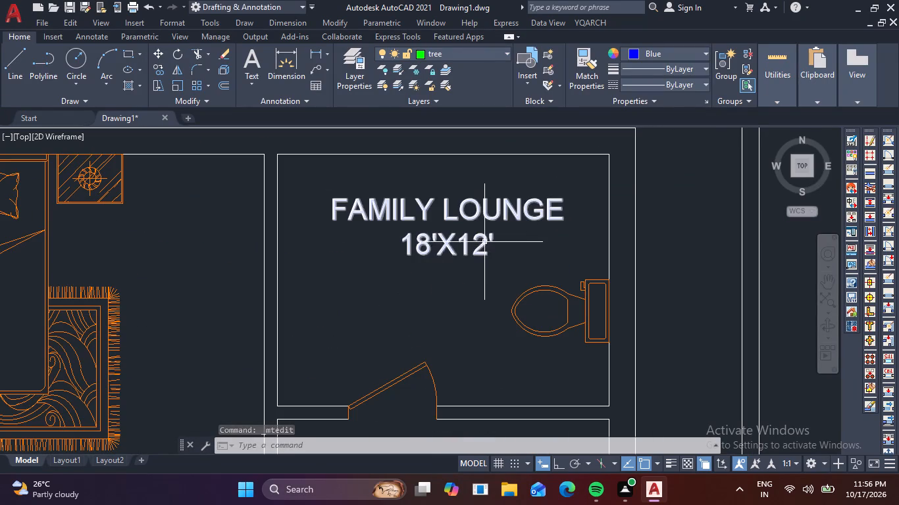
double_click(488, 239)
click(505, 240)
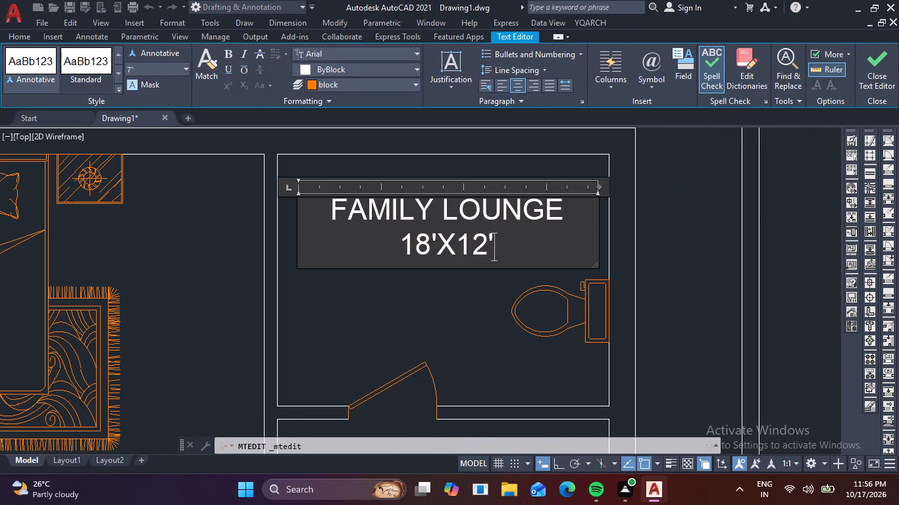
key(BackSpace)
key(BackSpace)
key(BackSpace)
key(BackSpace)
key(BackSpace)
key(BackSpace)
key(BackSpace)
key(BackSpace)
key(BackSpace)
key(BackSpace)
key(BackSpace)
key(BackSpace)
key(BackSpace)
key(BackSpace)
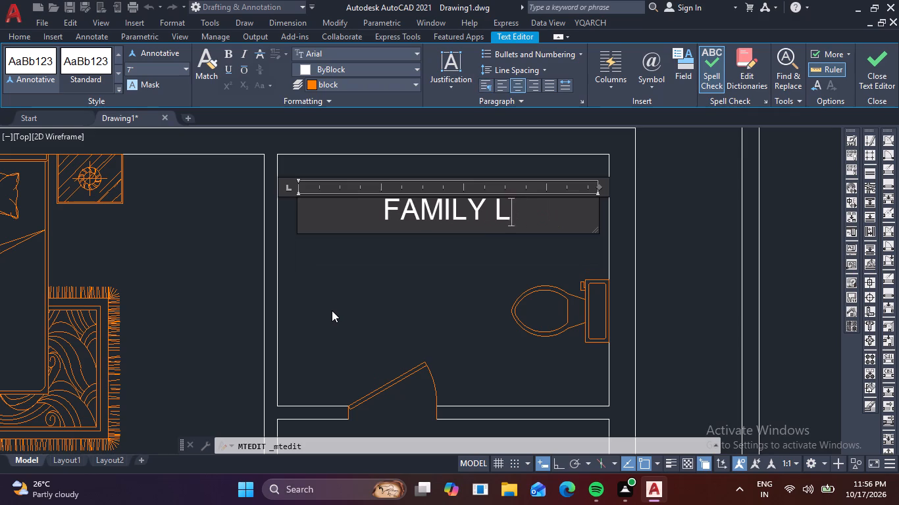
key(BackSpace)
key(BackSpace)
key(BackSpace)
key(BackSpace)
key(BackSpace)
key(BackSpace)
key(BackSpace)
key(BackSpace)
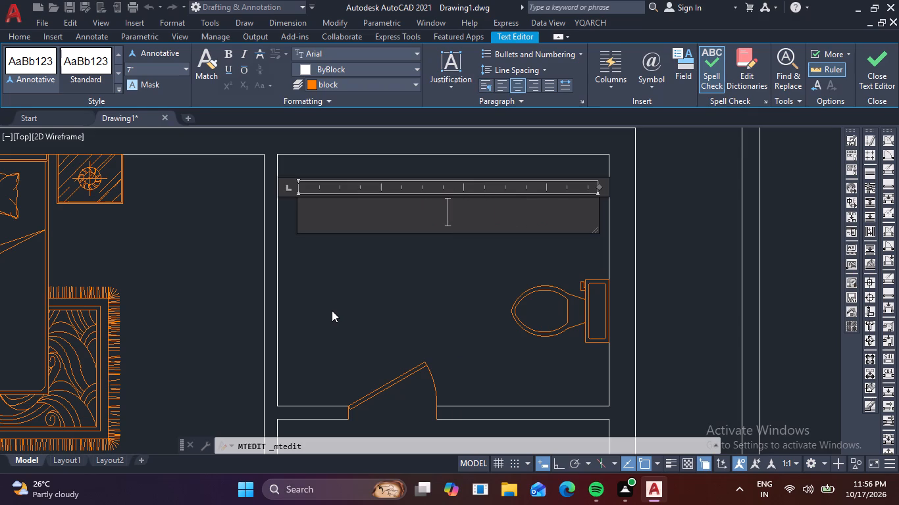
key(t)
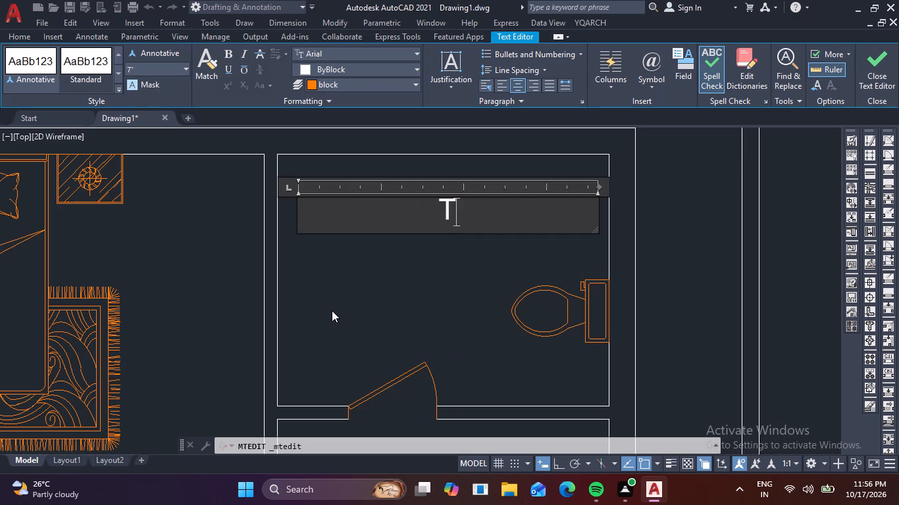
text(OI)
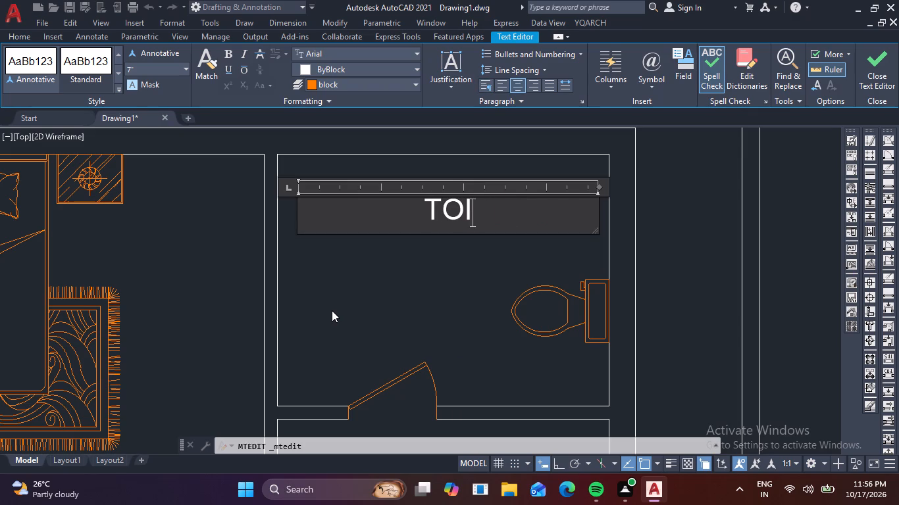
text(LET)
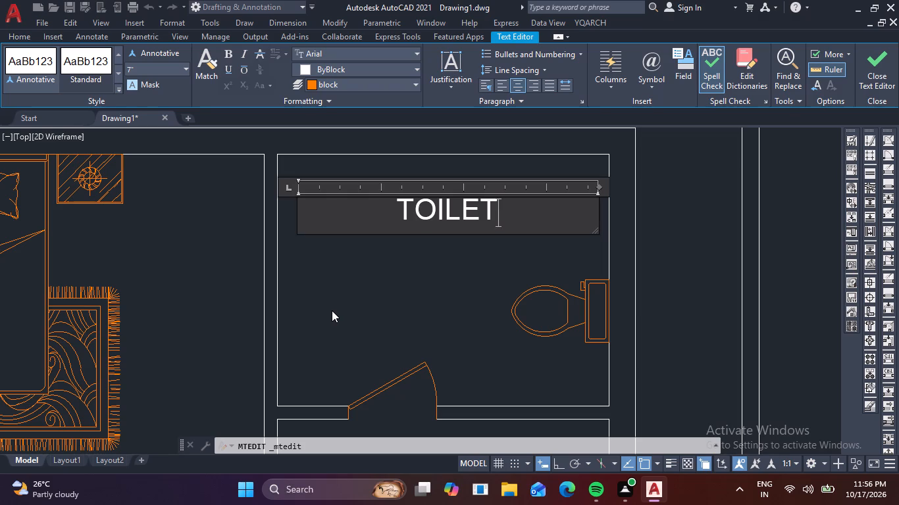
Add 9'4 1/2"X6' as the size line below TOILET, with only the 1/2 as a stacked fraction, and finish editing the label.
key(Return)
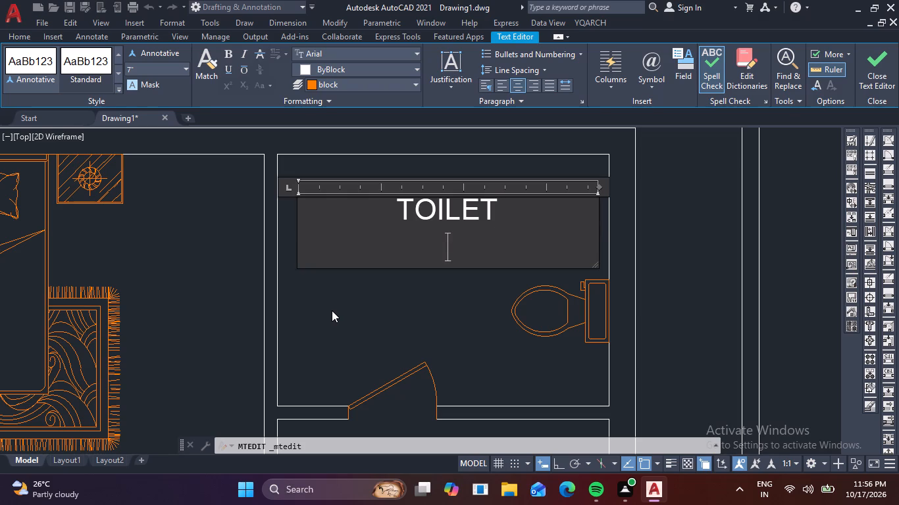
key(9)
key(apostrophe)
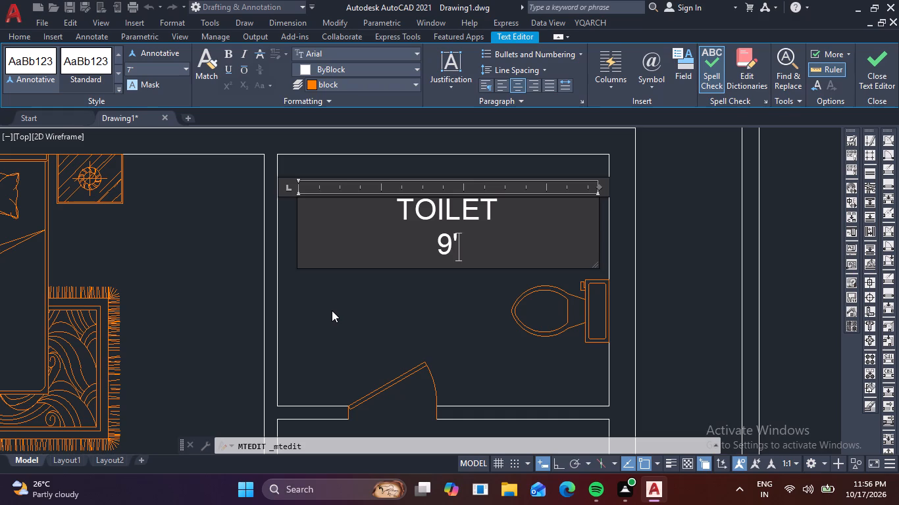
key(4)
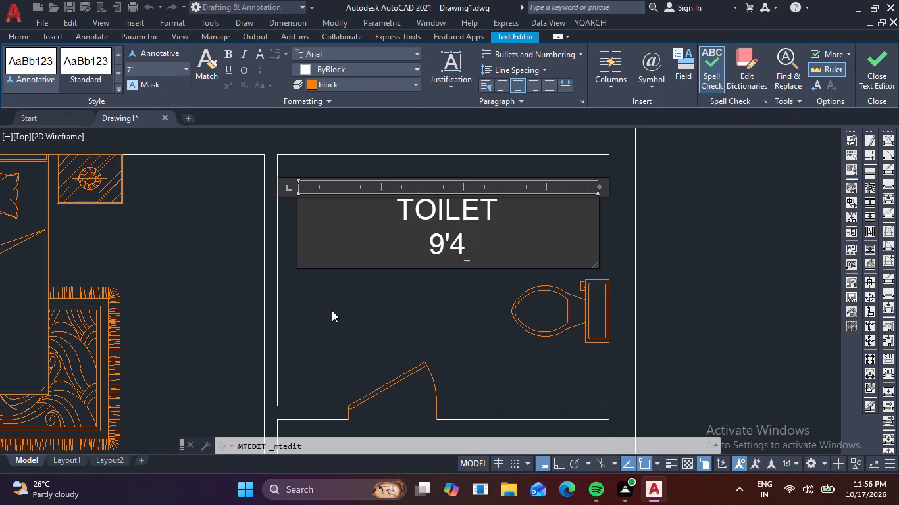
text(1/2)
key(shift+quotedbl)
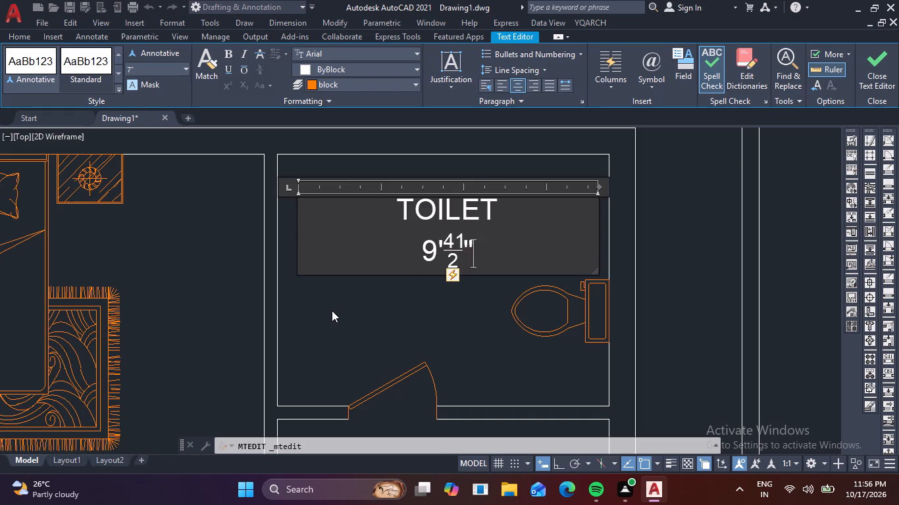
key(BackSpace)
key(BackSpace)
key(BackSpace)
key(BackSpace)
key(BackSpace)
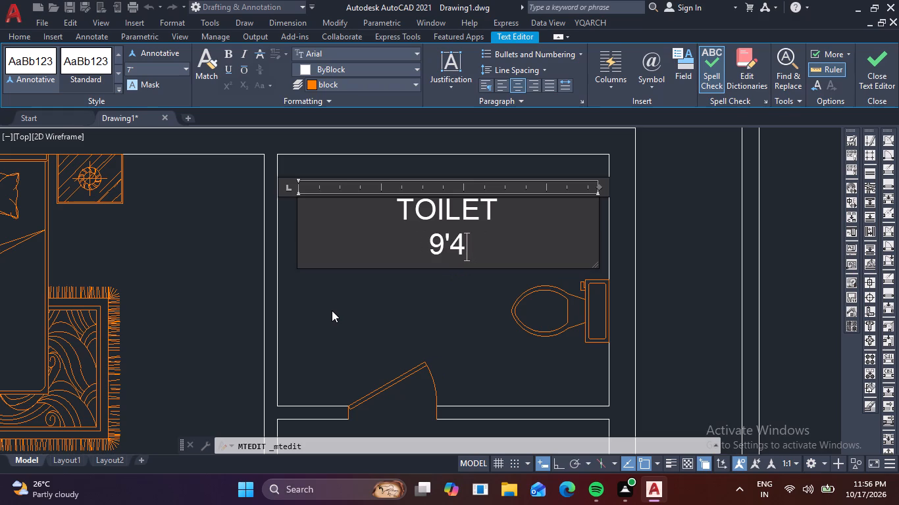
key(space)
text(1/2")
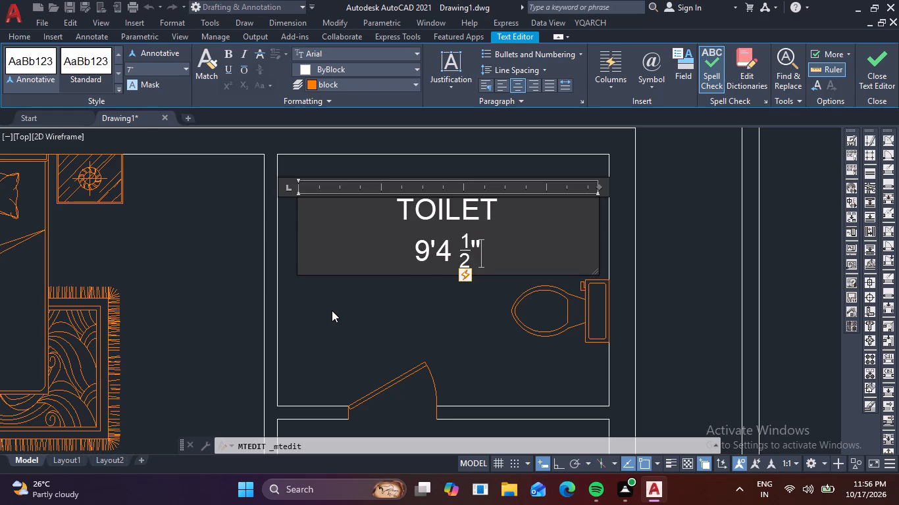
key(x)
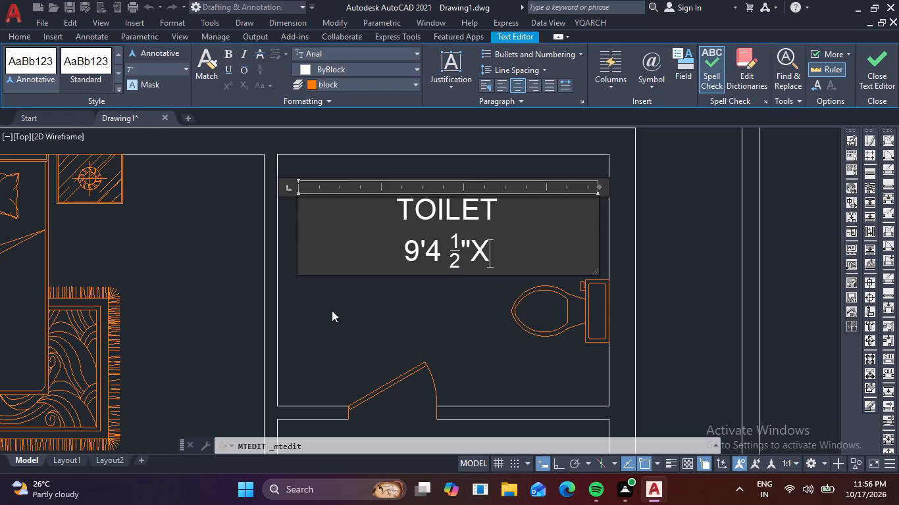
key(6)
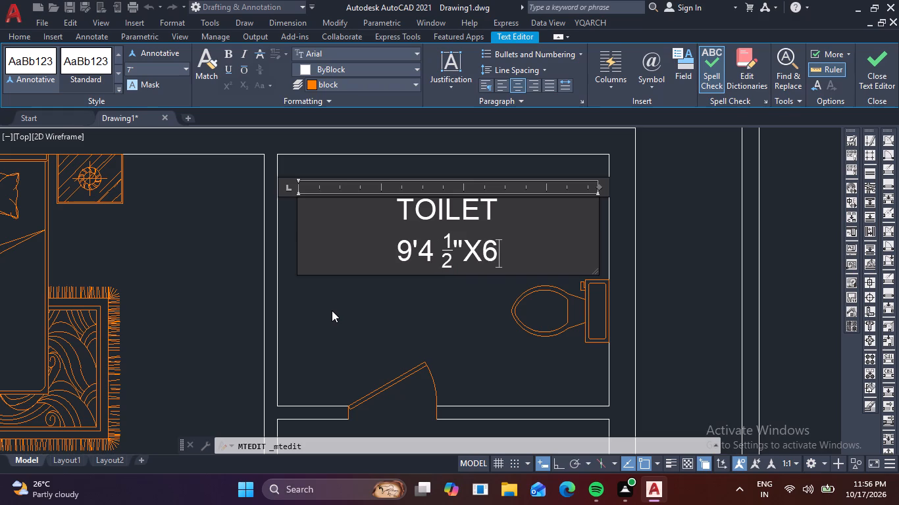
key(apostrophe)
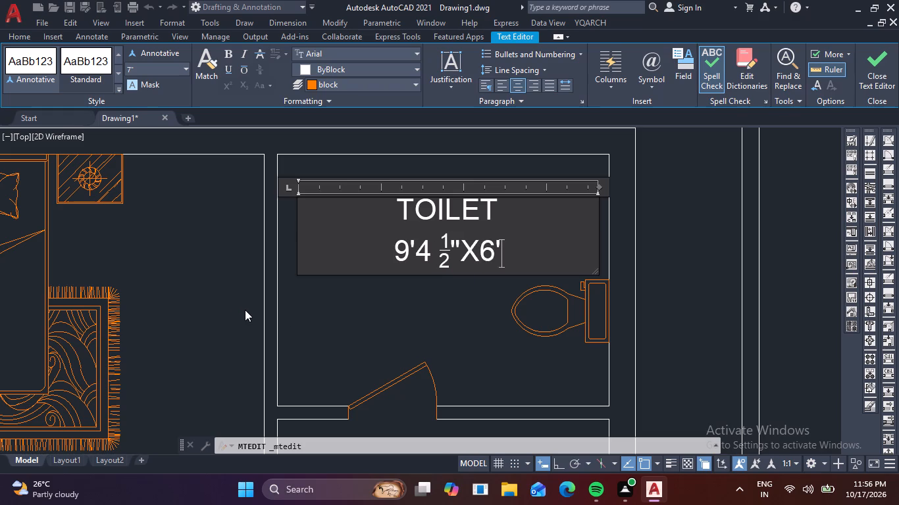
click(219, 295)
Save the finished floor plan drawing in the Documents folder under the file name ENGINEER.
scroll(219, 295, down, 2)
middle_drag(219, 295, 314, 276)
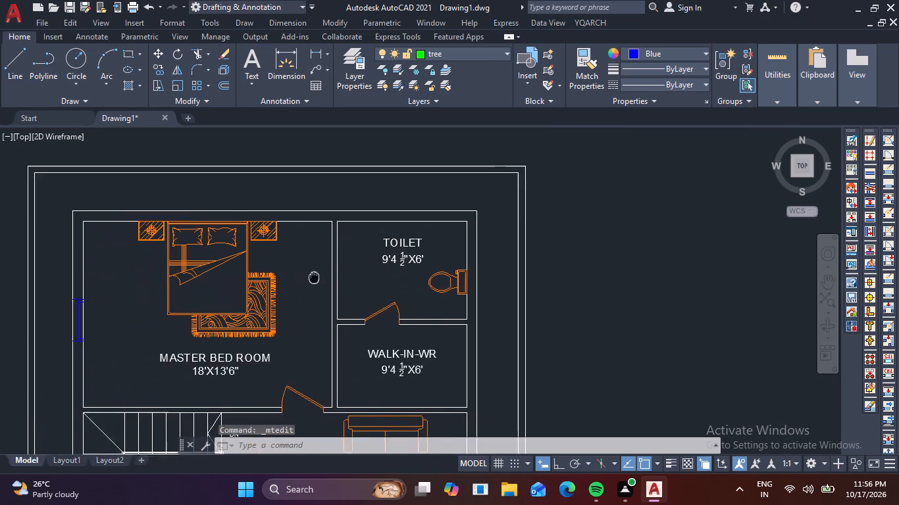
middle_drag(314, 276, 371, 267)
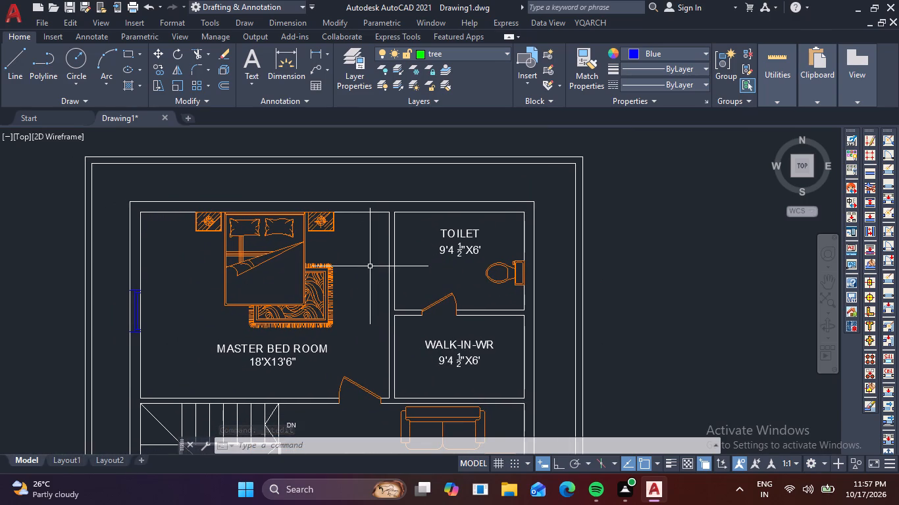
scroll(372, 265, down, 2)
middle_drag(411, 295, 407, 153)
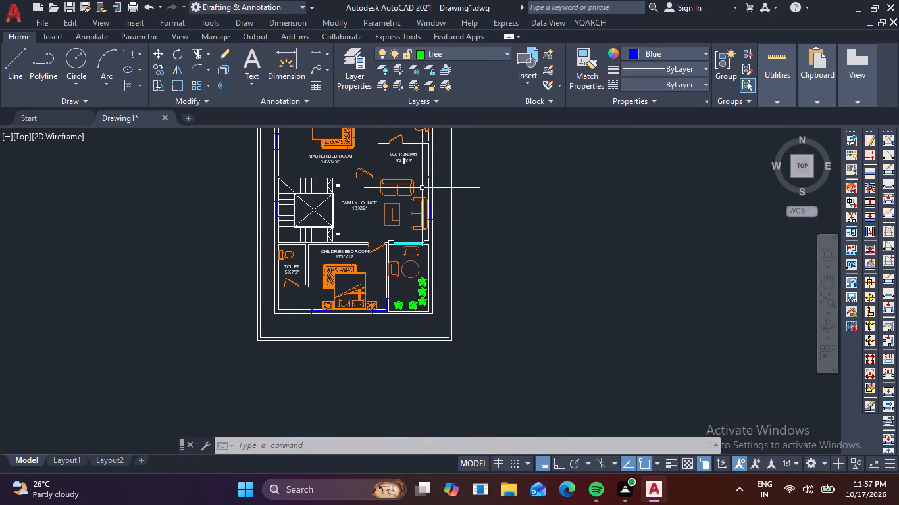
middle_drag(426, 194, 440, 222)
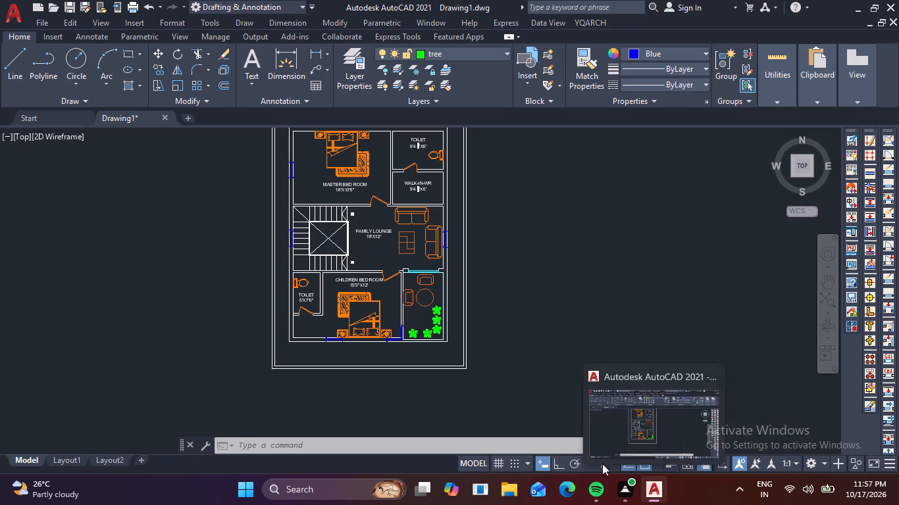
middle_drag(467, 316, 484, 390)
key(ctrl+s)
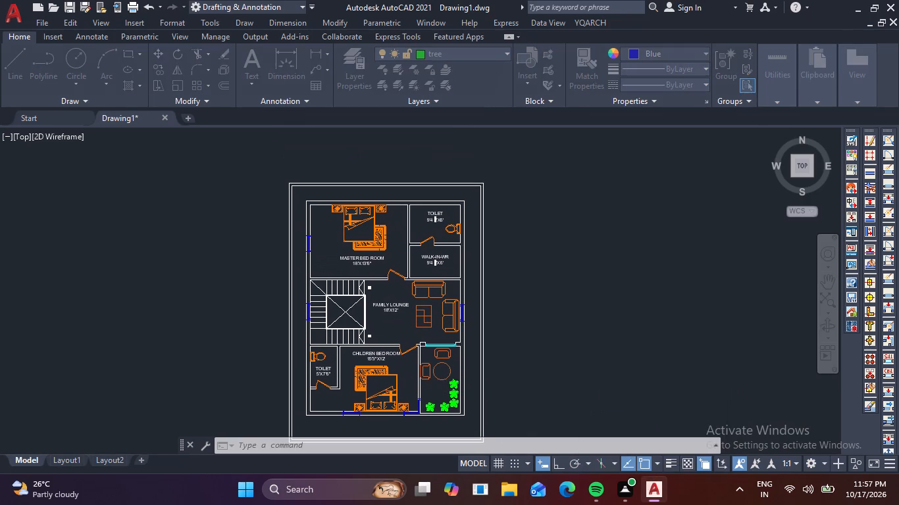
key(BackSpace)
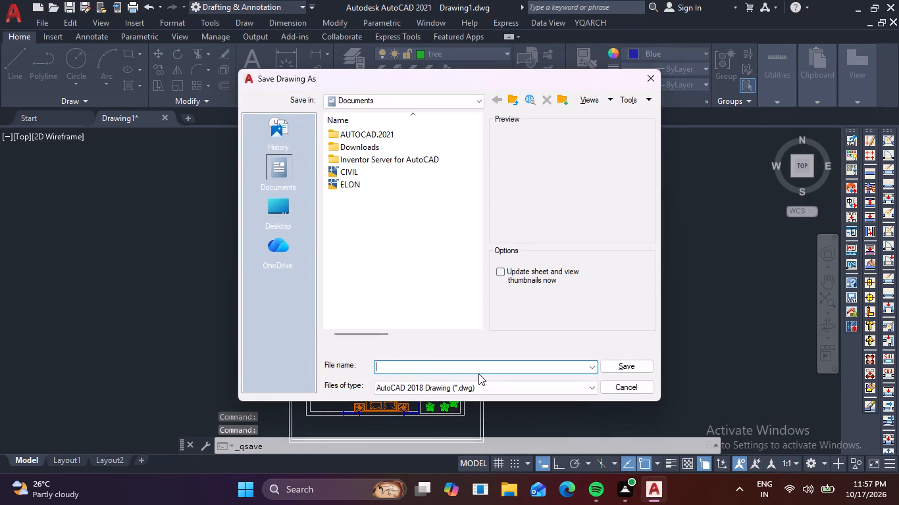
text(ENG)
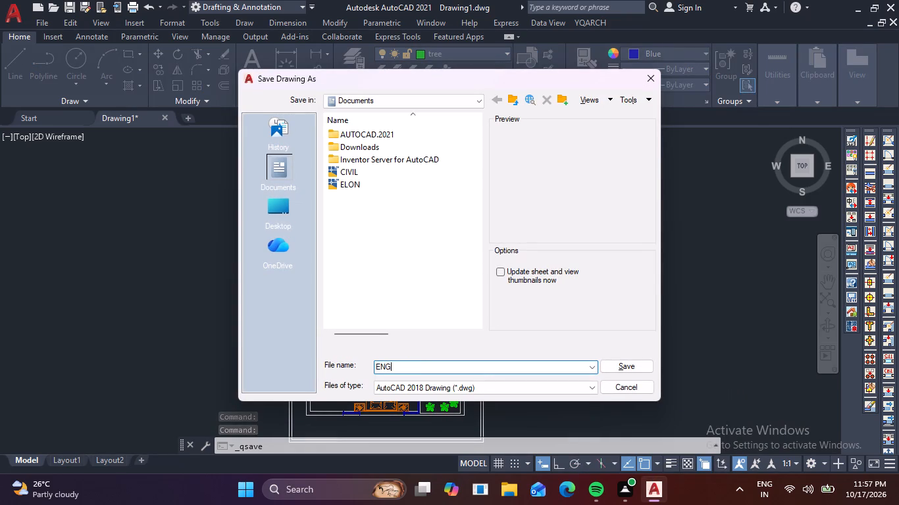
key(i)
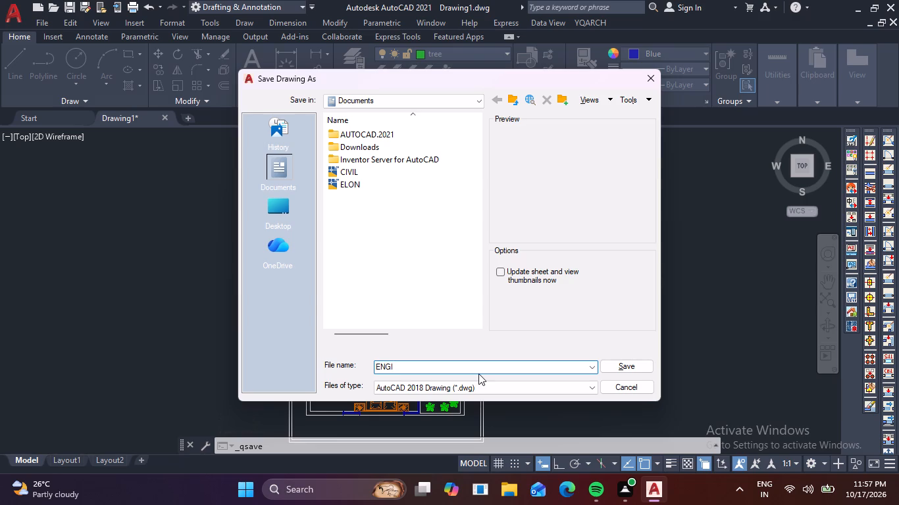
text(NEER)
click(623, 360)
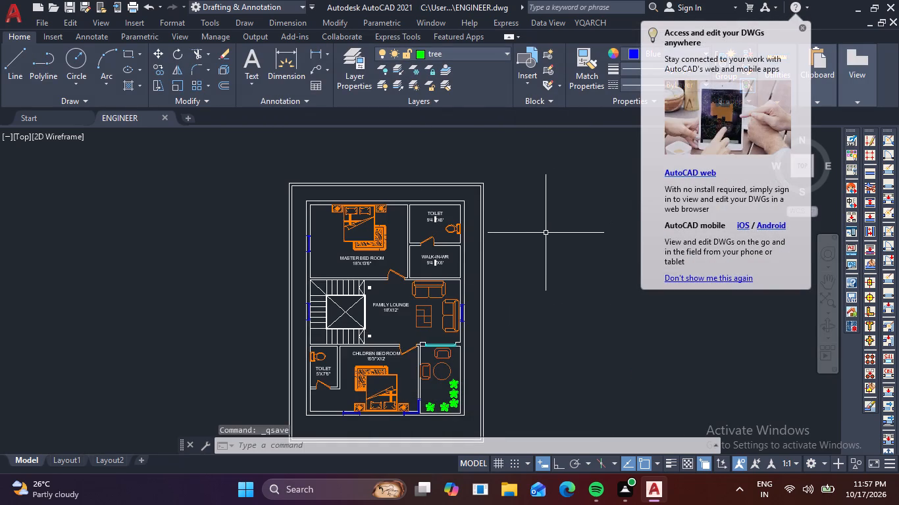
Start a plot of the drawing and apply the <Previous plot> page setup.
key(ctrl+p)
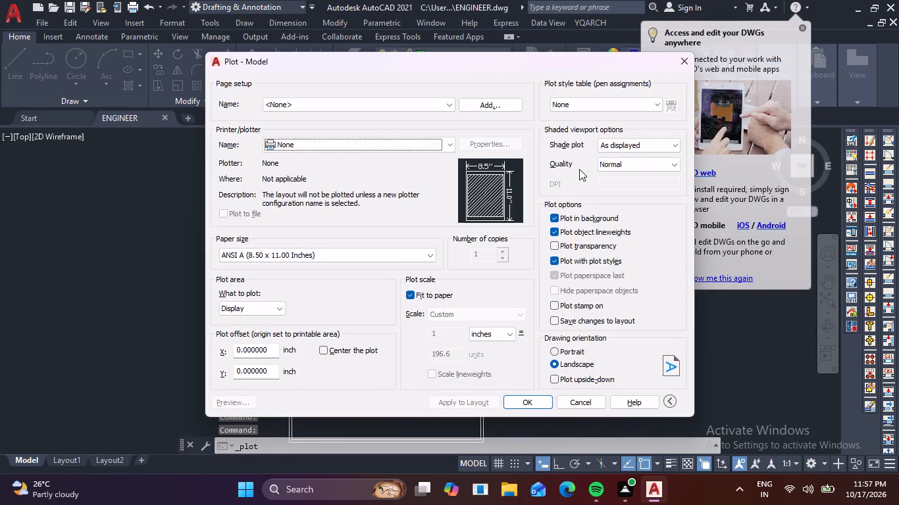
click(450, 110)
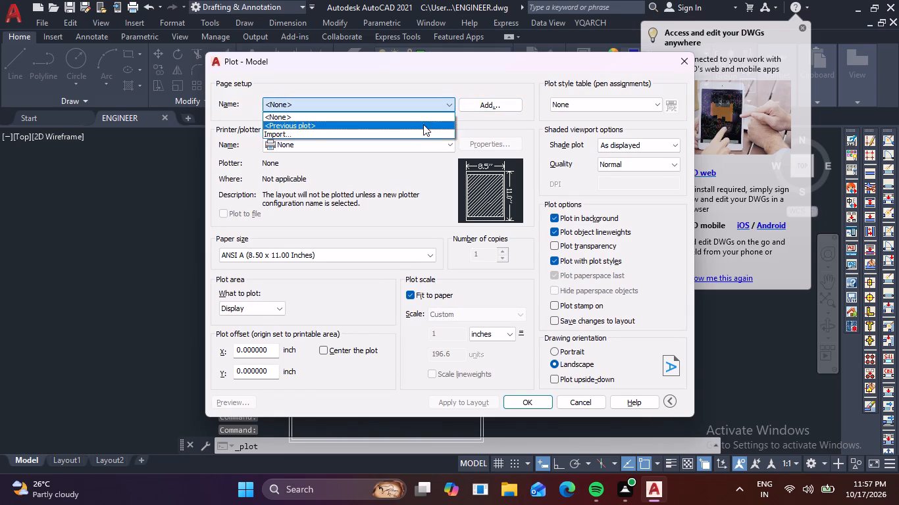
click(421, 128)
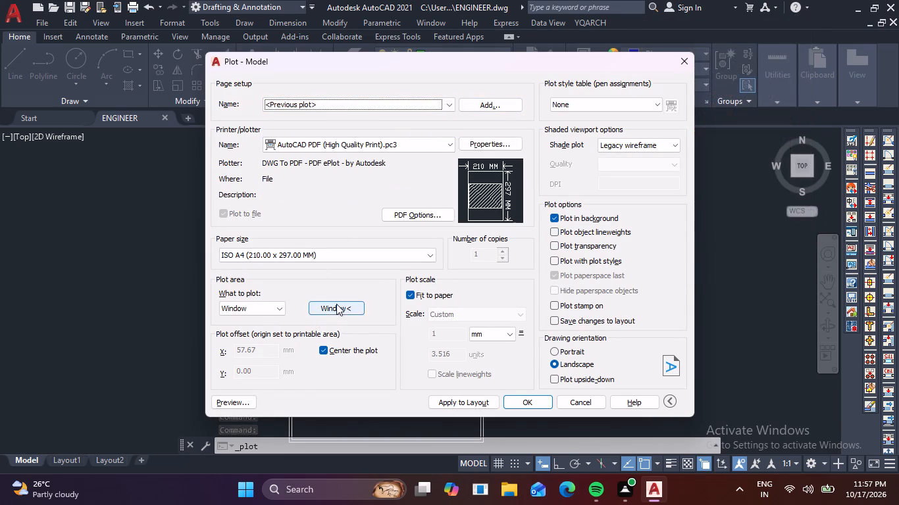
Define the plot area as a window enclosing the whole floor plan, slightly outside its outer boundary wall.
click(336, 304)
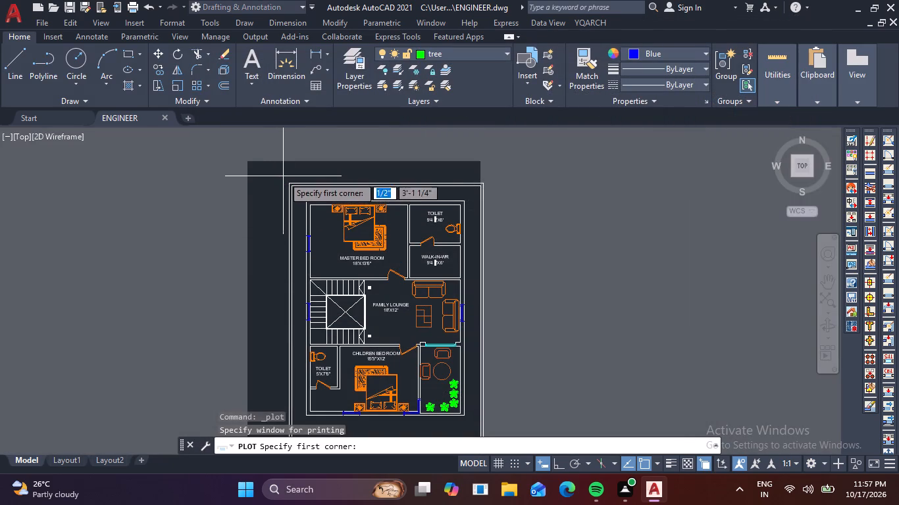
click(282, 174)
middle_drag(478, 368, 467, 259)
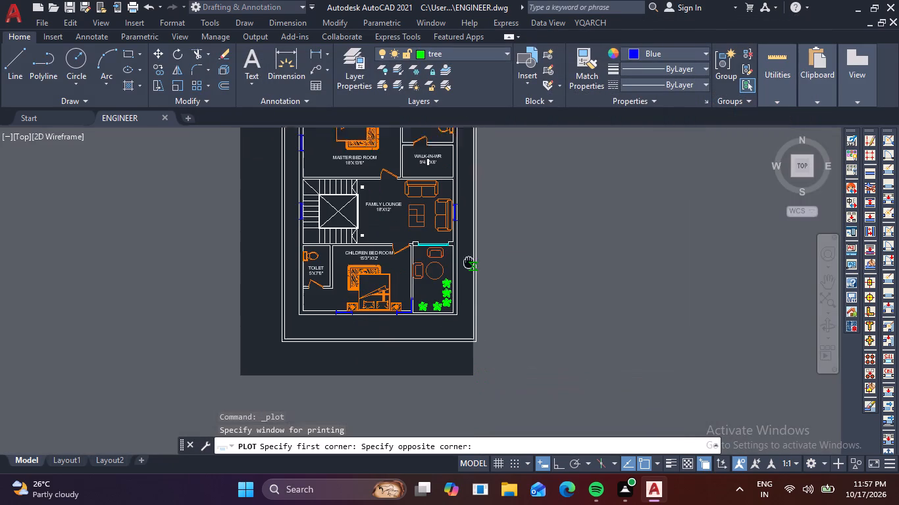
middle_drag(467, 259, 467, 248)
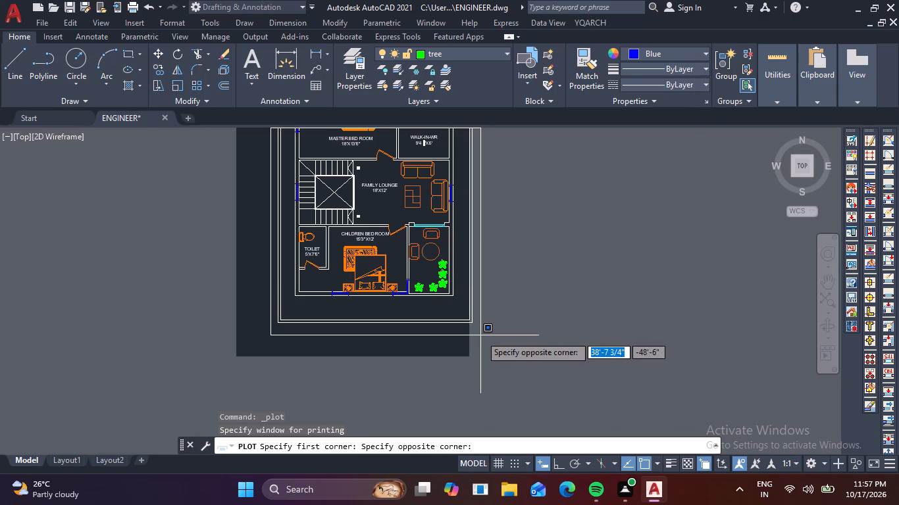
click(480, 335)
Preview the plot of the windowed floor plan, inspect its rooms and labels up close and as a full sheet, and close the preview.
click(244, 408)
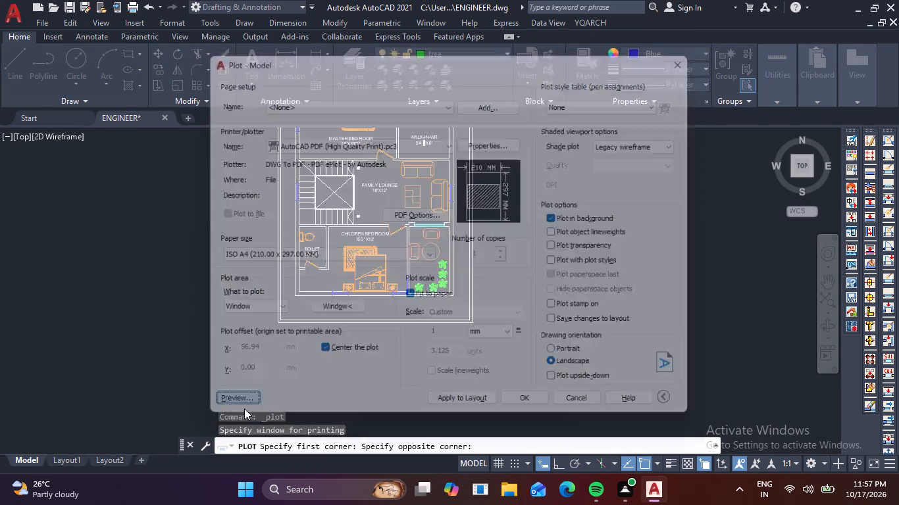
scroll(411, 240, up, 2)
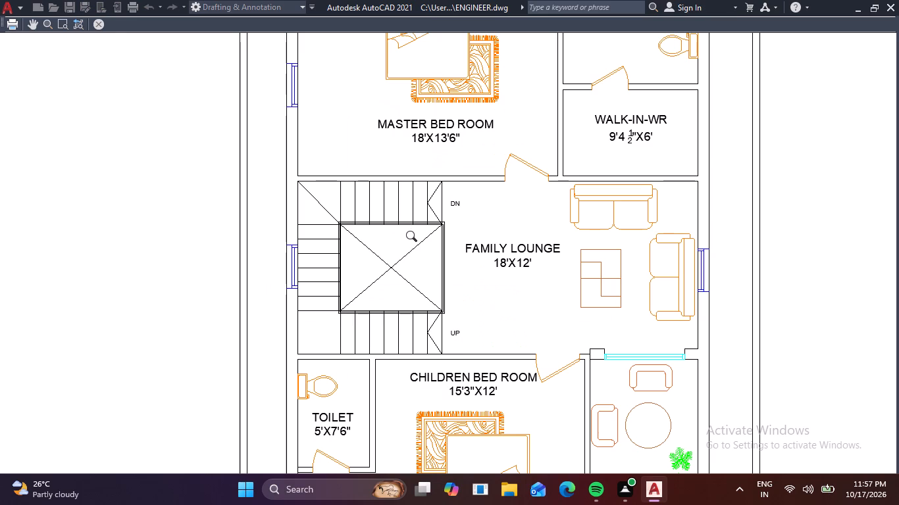
scroll(415, 238, down, 2)
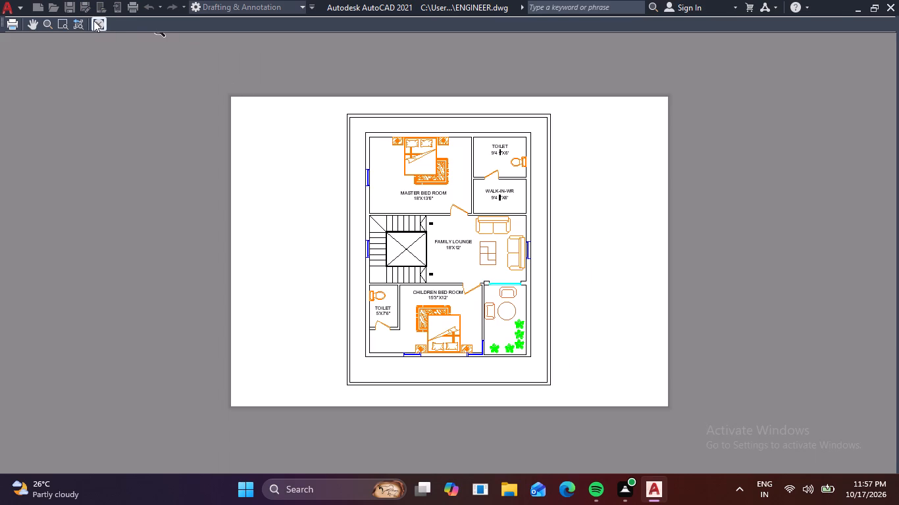
click(97, 21)
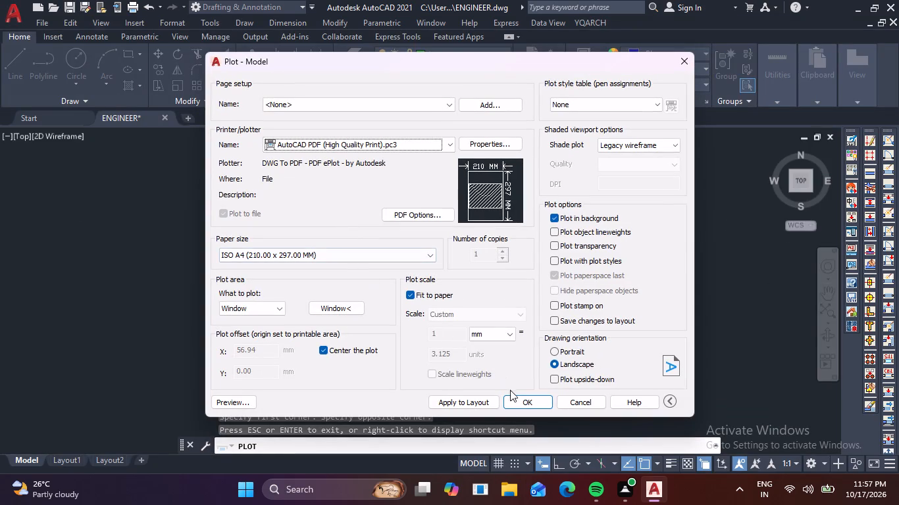
Apply the plot settings to the layout and plot the floor plan to ENGINEER-Model.pdf in the Documents folder.
click(478, 406)
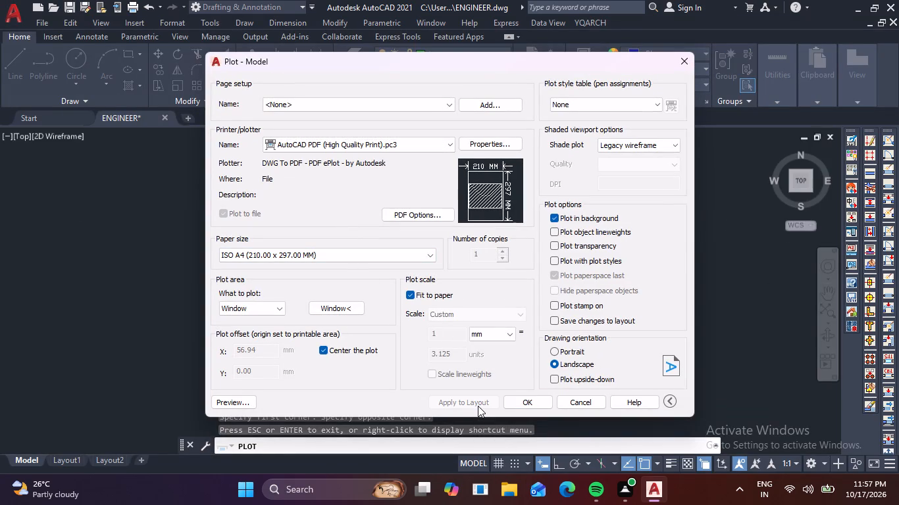
click(541, 401)
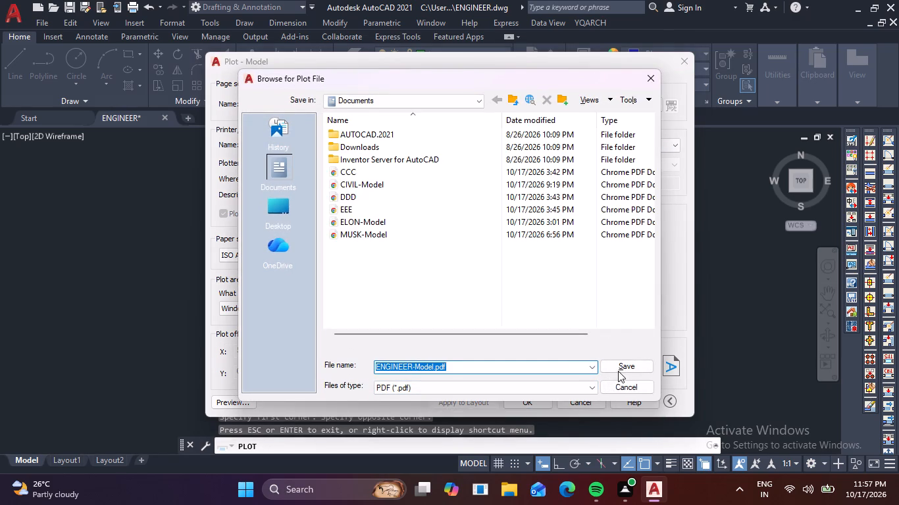
click(622, 369)
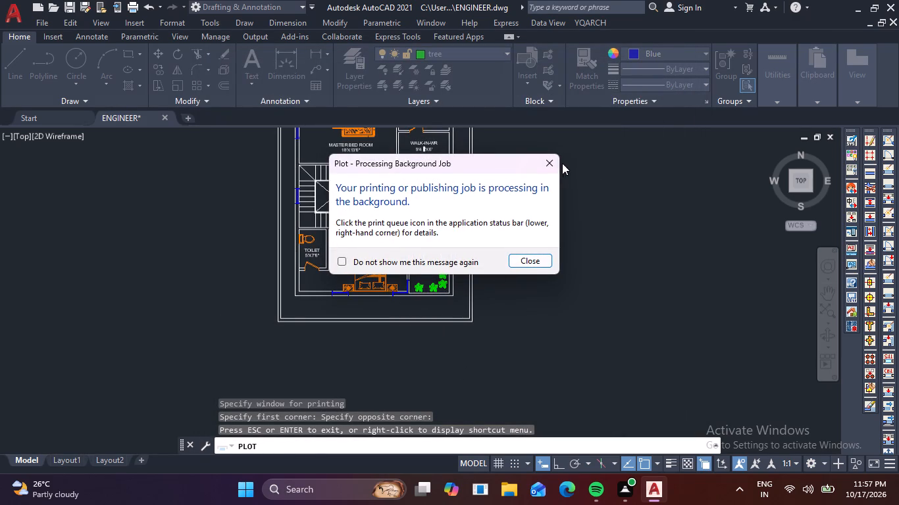
click(550, 160)
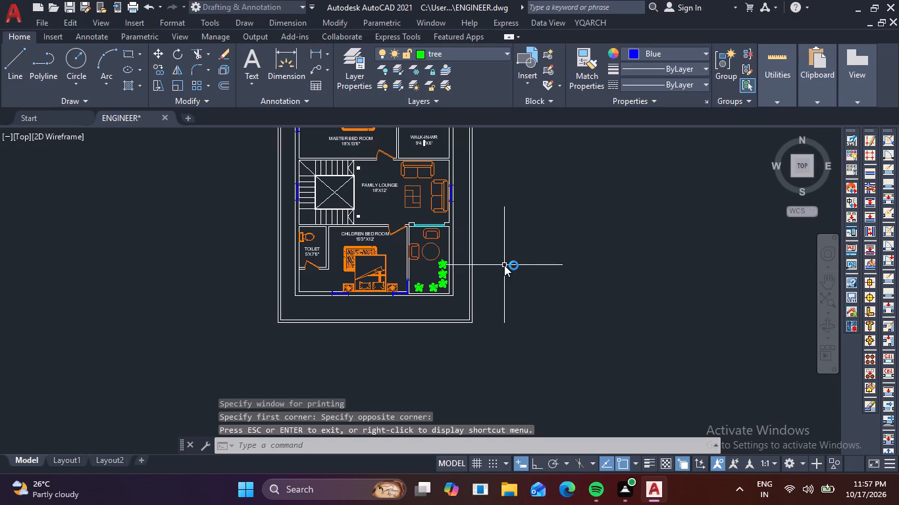
Query the drawing's log file path with the LOGFILENAME system variable.
text(LOF)
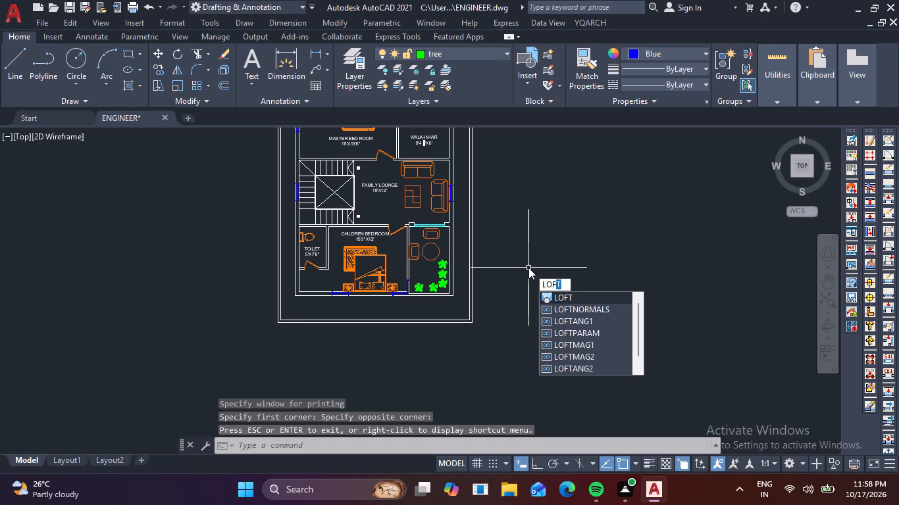
key(BackSpace)
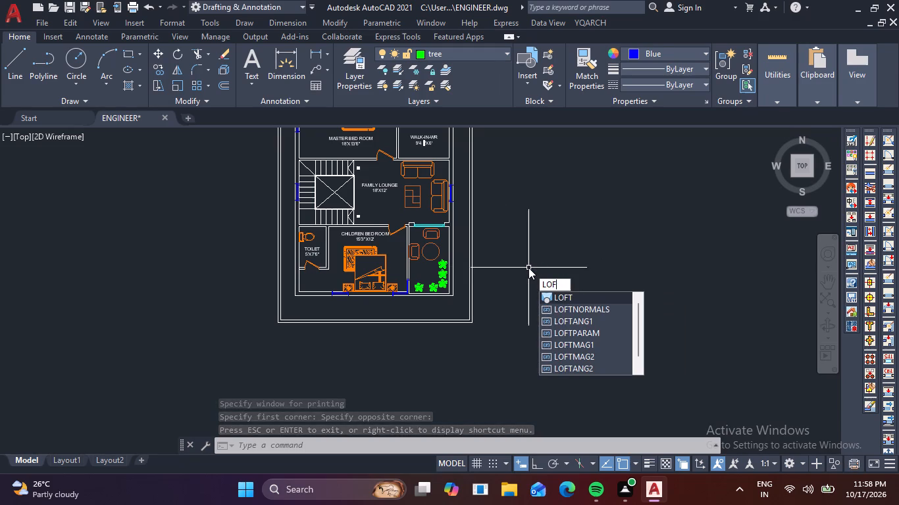
key(BackSpace)
key(g)
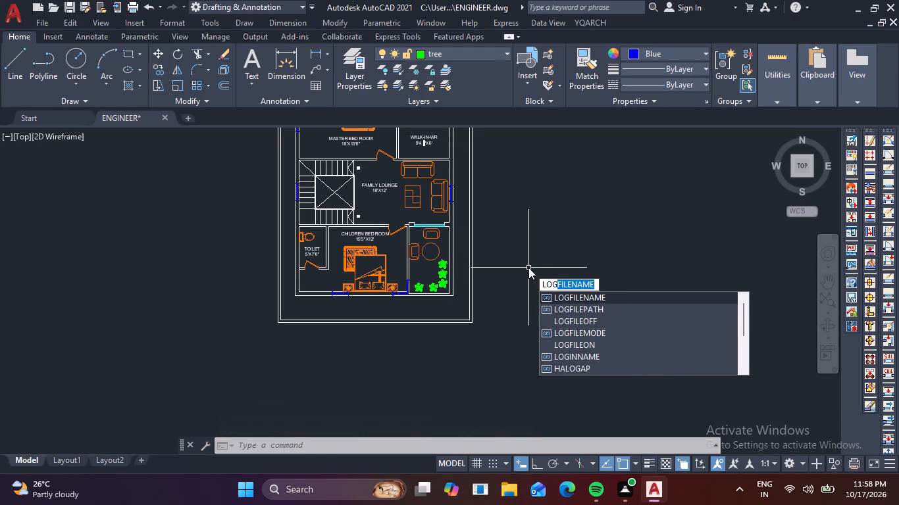
click(573, 299)
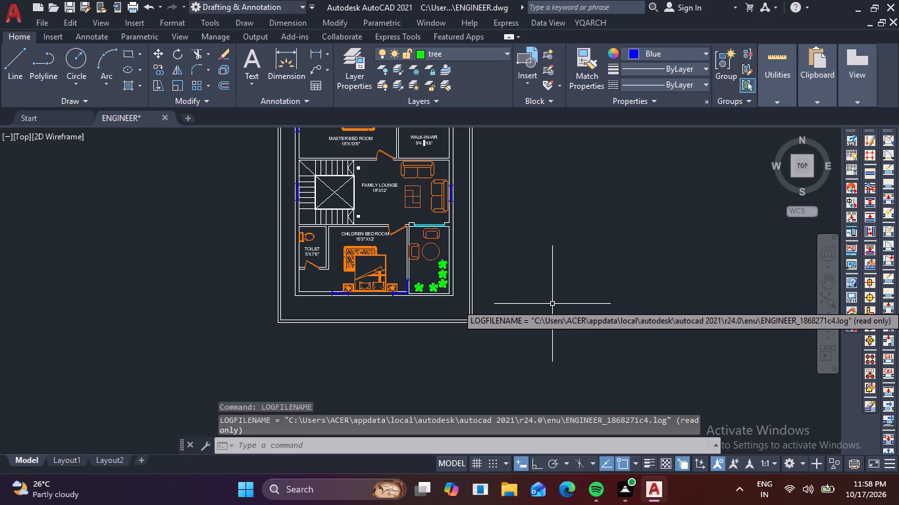